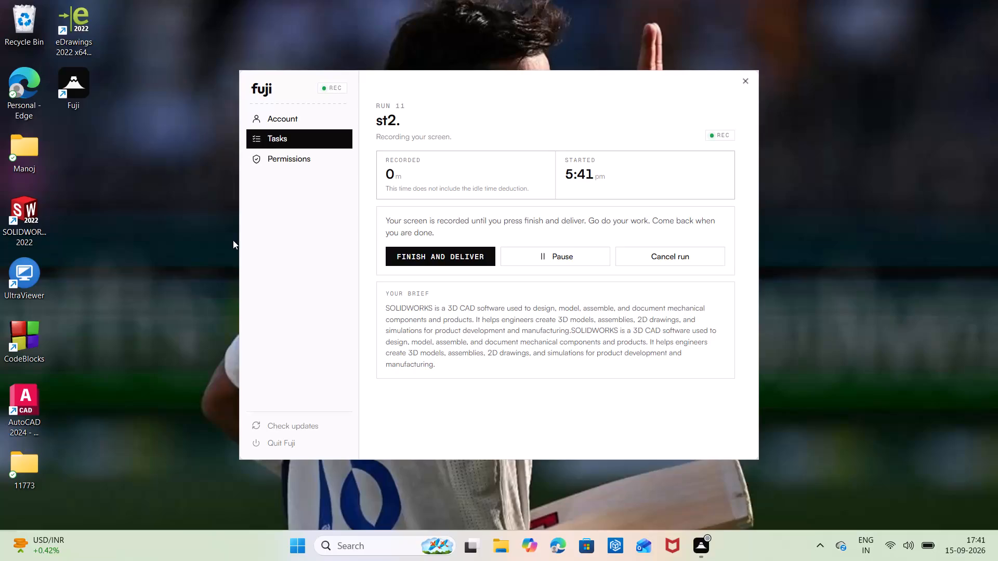
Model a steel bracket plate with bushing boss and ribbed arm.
Launch SOLIDWORKS 2022 and create a new part document.
double_click(24, 203)
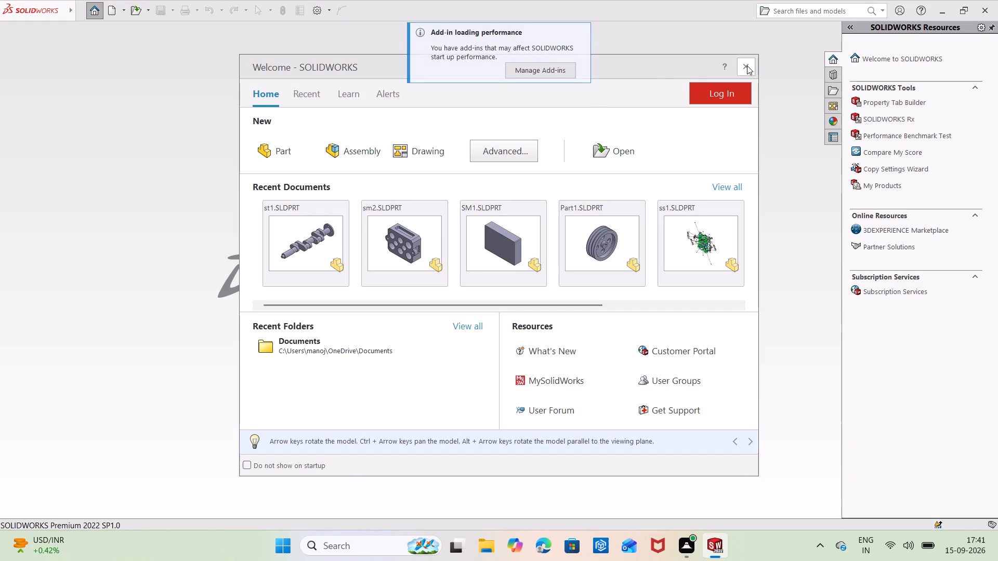
click(747, 66)
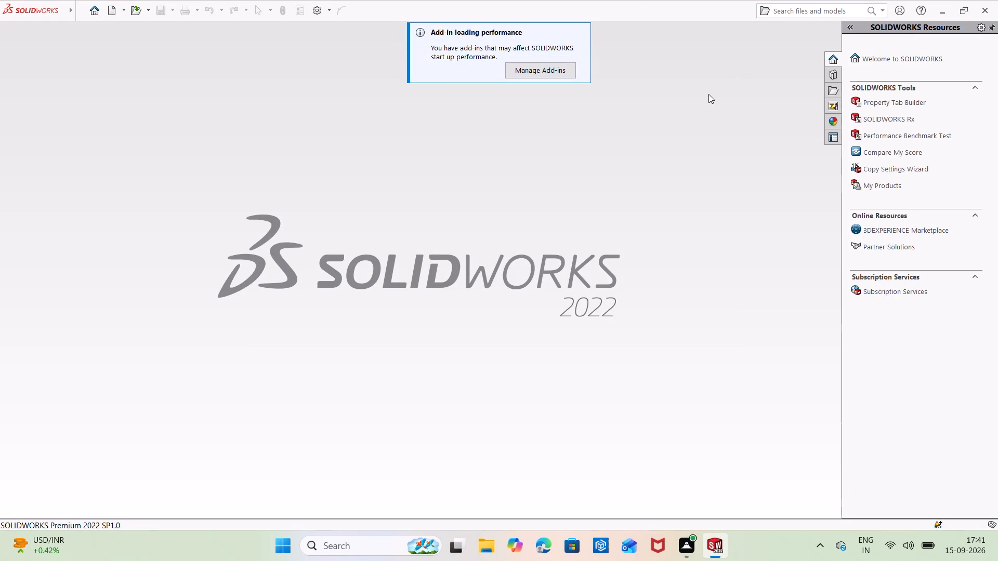
click(93, 12)
click(291, 149)
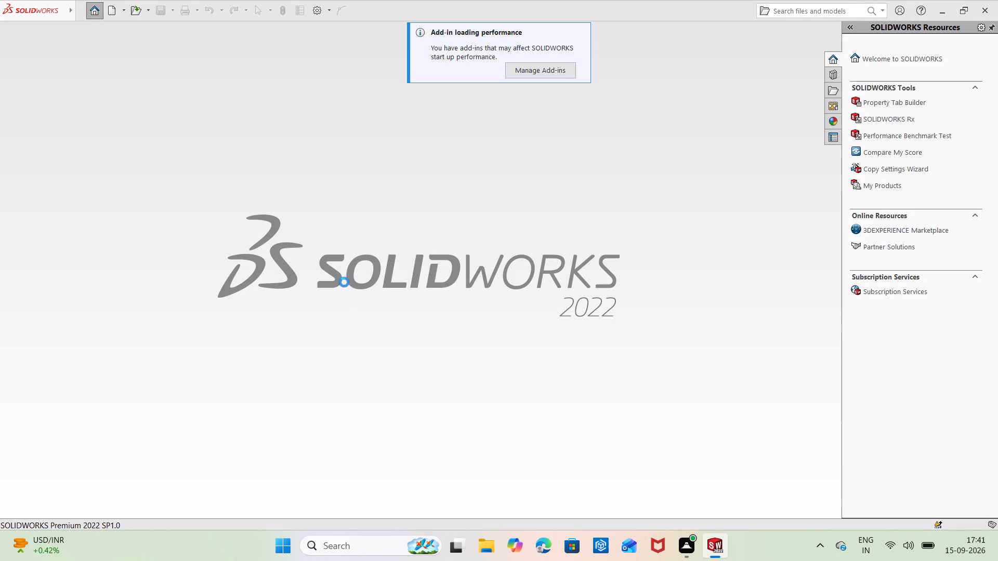
scroll(396, 320, down, 4)
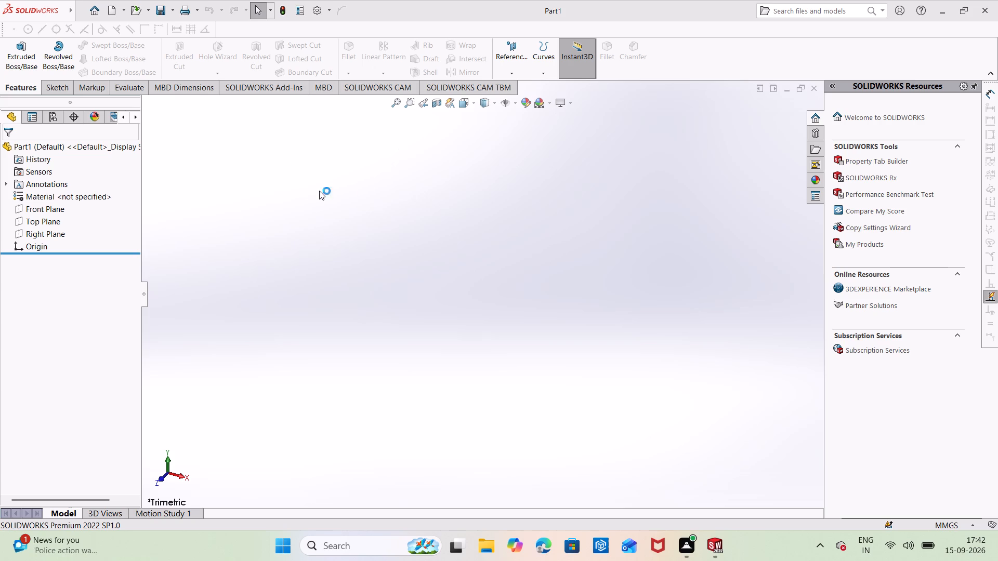
Start a new sketch on the Front Plane.
click(55, 207)
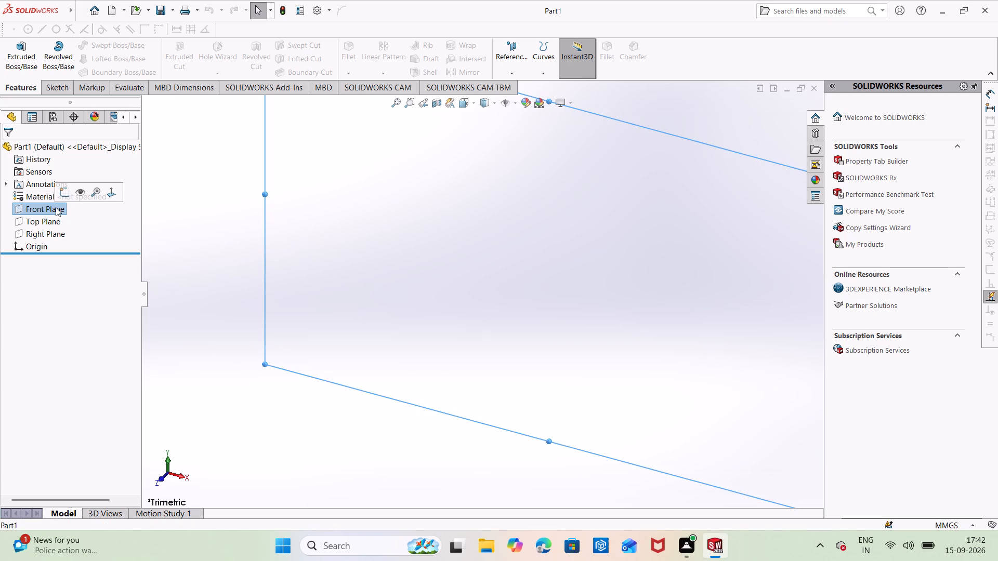
click(59, 190)
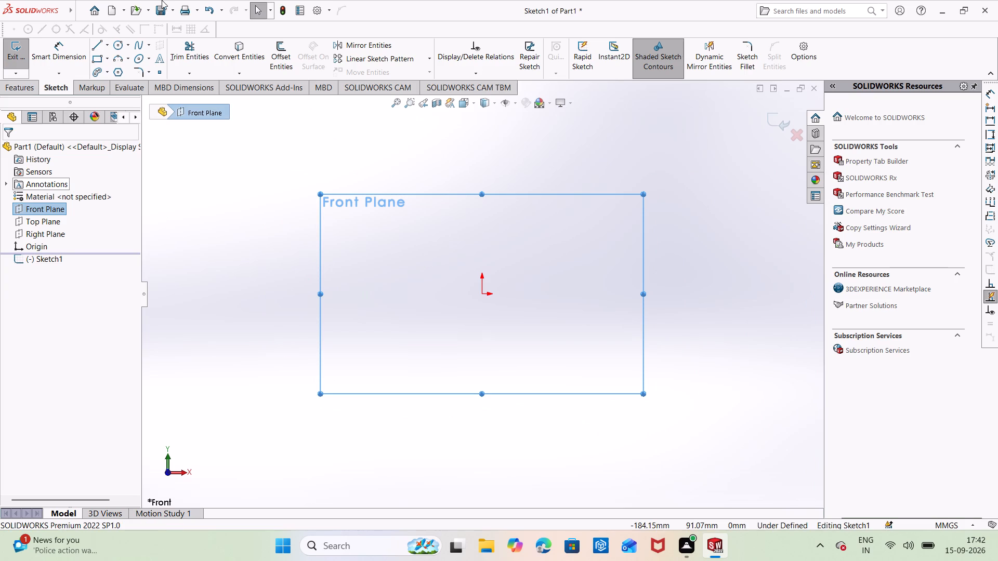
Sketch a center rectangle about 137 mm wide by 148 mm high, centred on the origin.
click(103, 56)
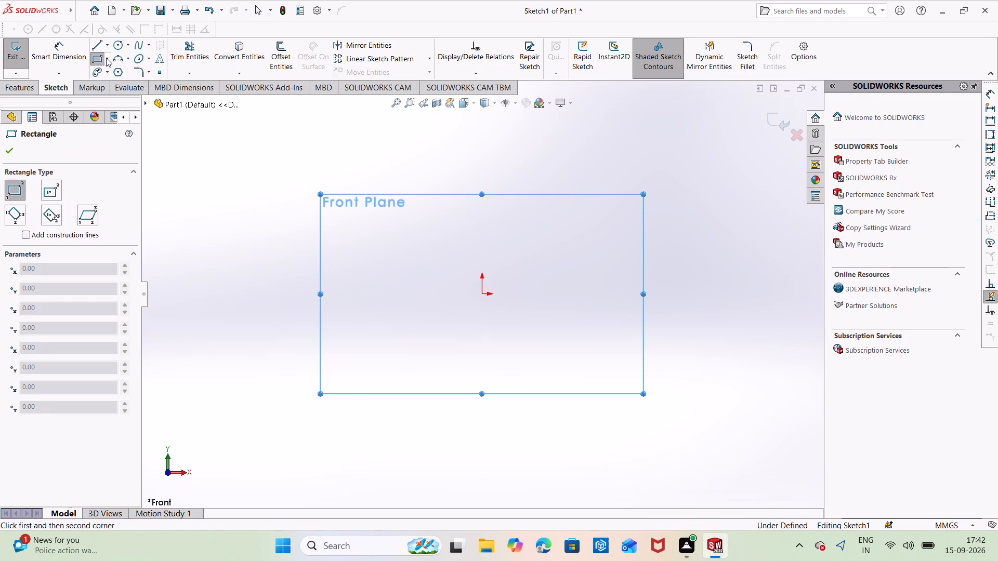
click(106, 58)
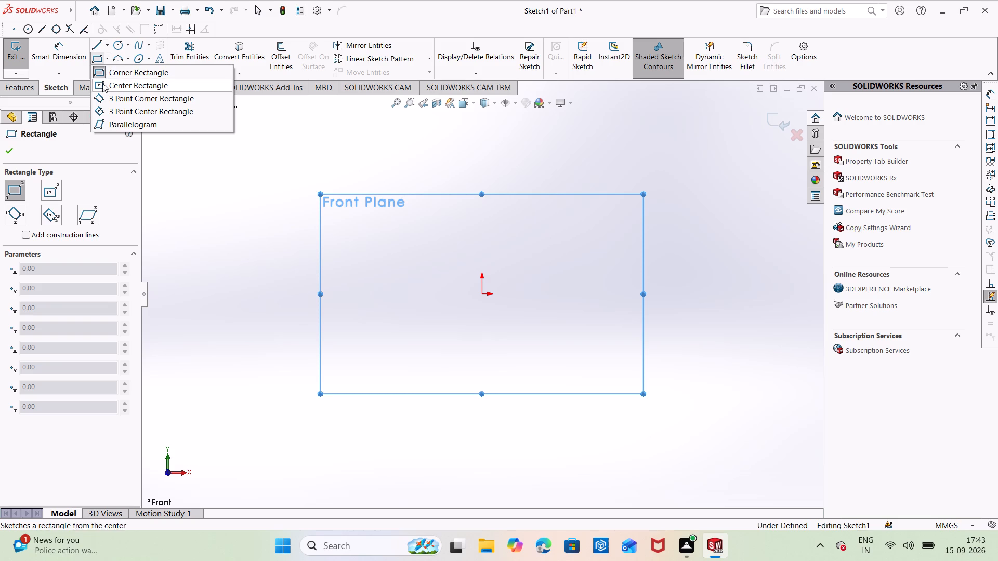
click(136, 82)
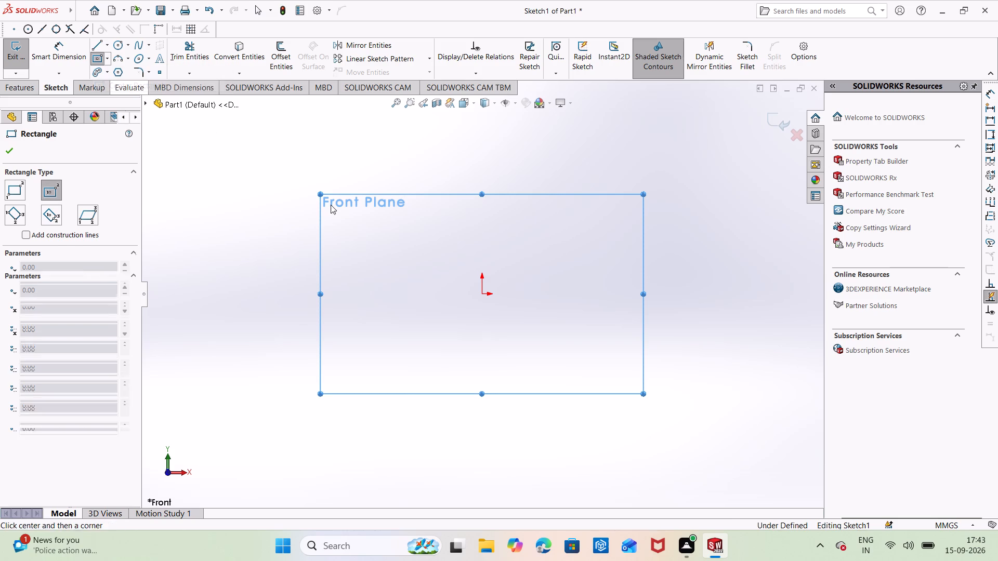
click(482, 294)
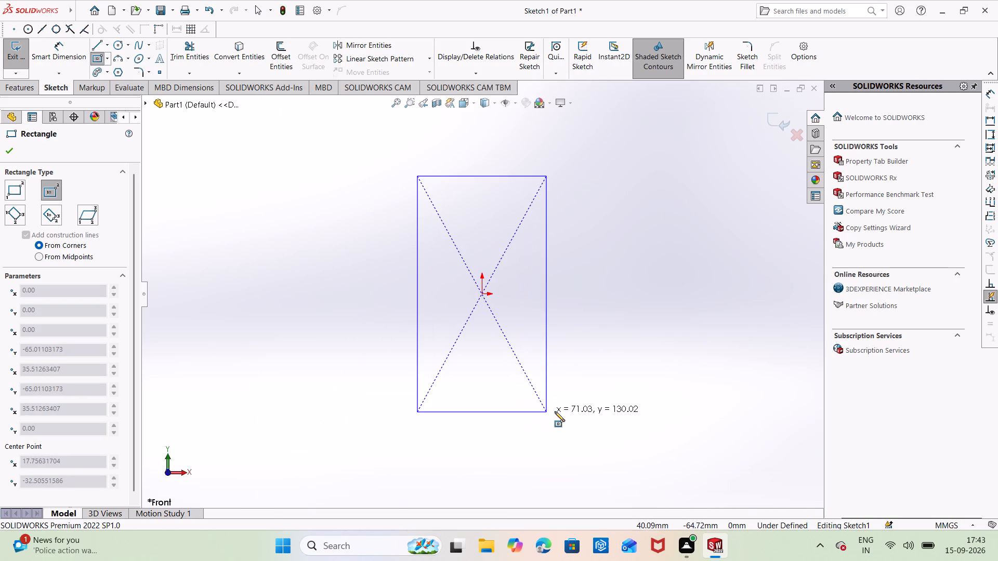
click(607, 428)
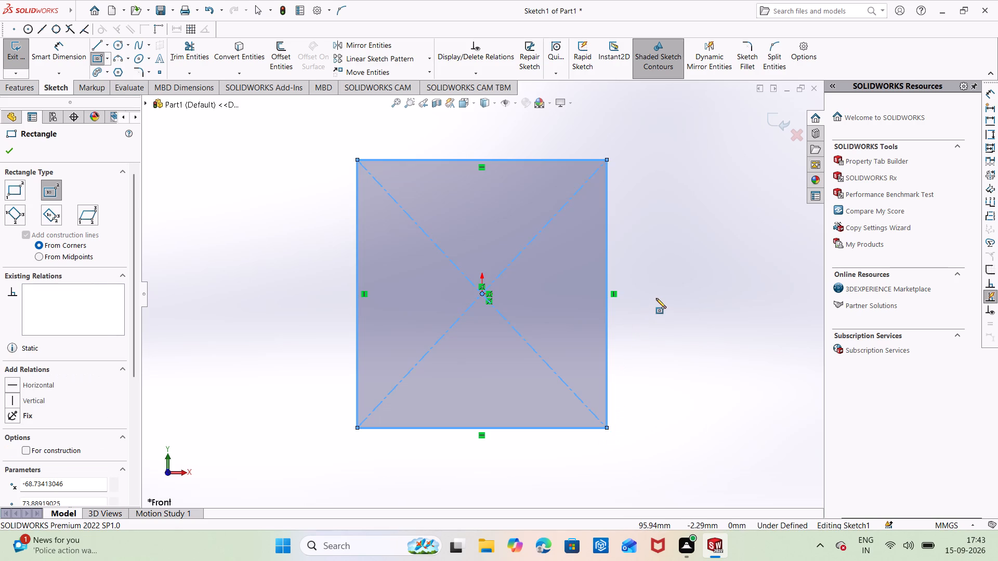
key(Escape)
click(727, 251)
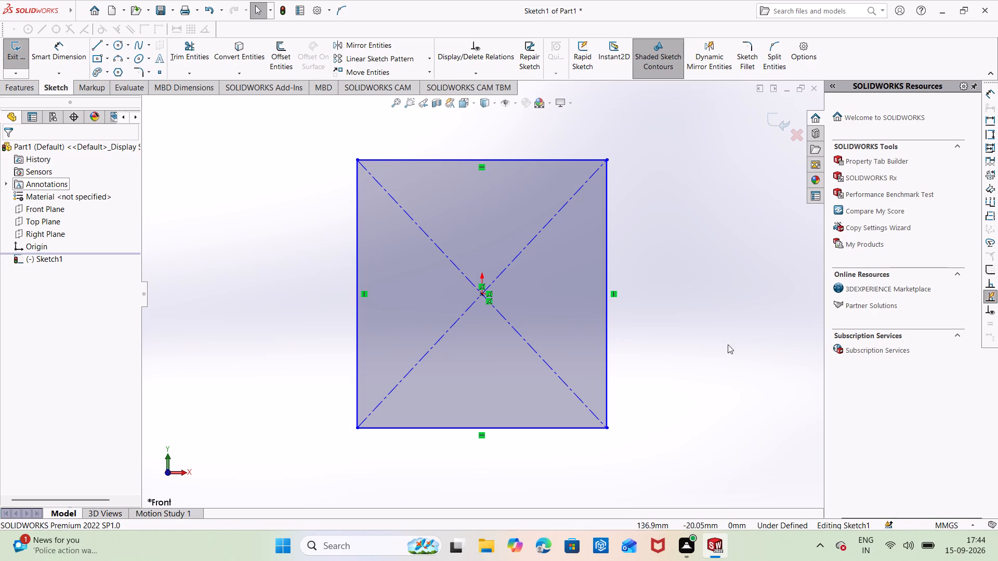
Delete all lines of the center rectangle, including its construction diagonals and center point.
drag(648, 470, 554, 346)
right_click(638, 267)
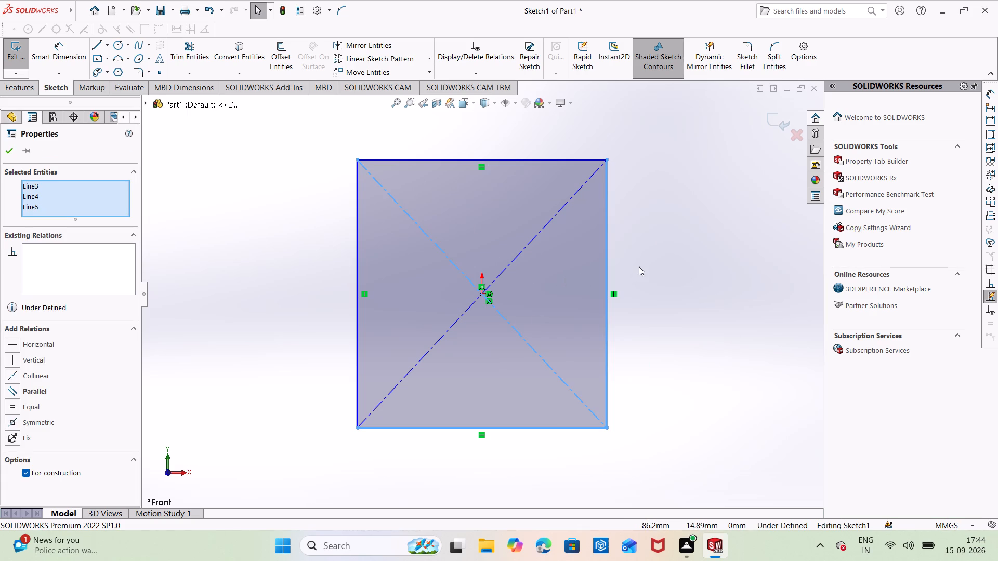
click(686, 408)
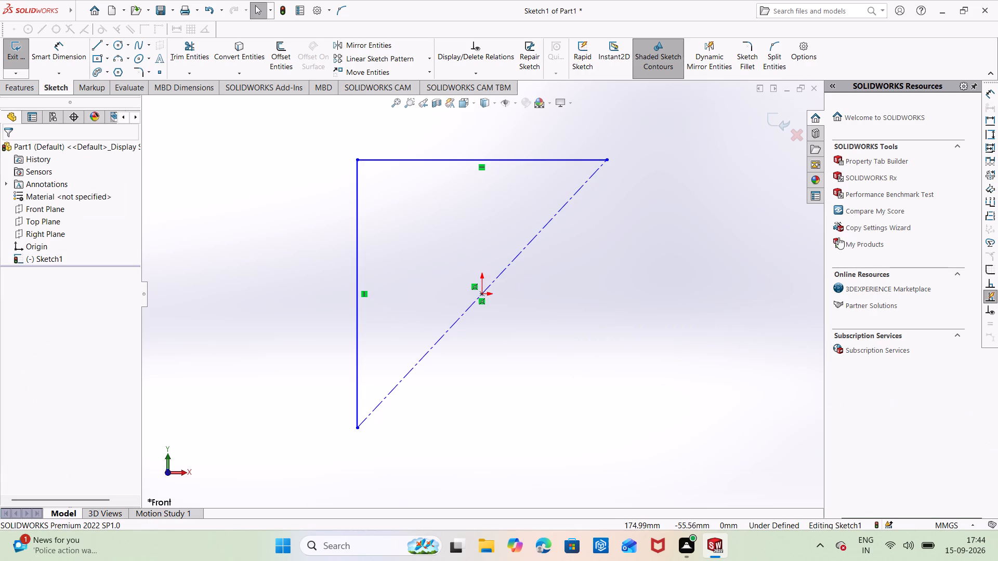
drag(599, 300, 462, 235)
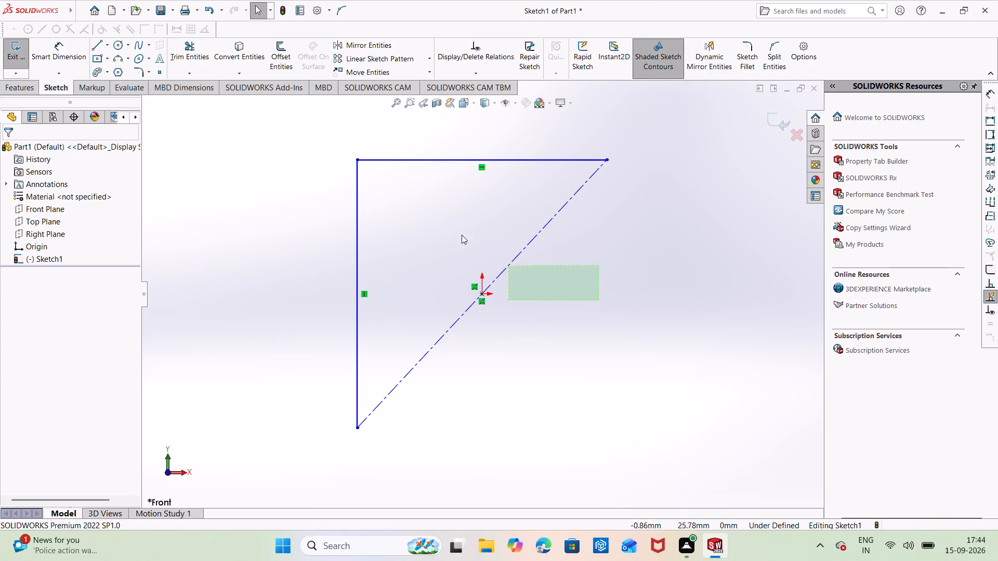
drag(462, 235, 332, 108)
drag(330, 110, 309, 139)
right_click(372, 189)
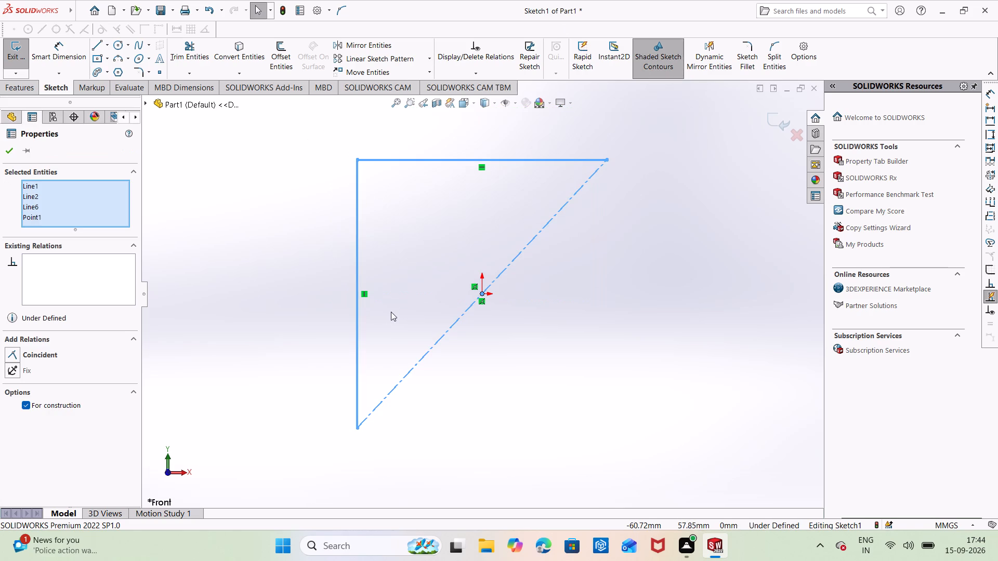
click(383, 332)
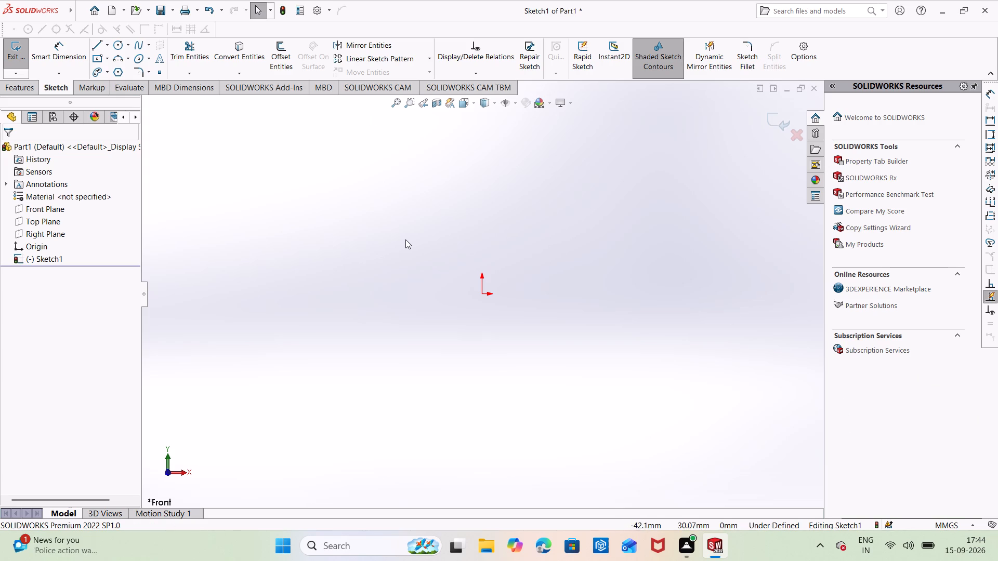
Sketch a closed line profile from the origin, about 116 mm wide and 152 mm tall, with a rectangular tab about 17 mm deep below its bottom edge.
right_drag(448, 215, 309, 246)
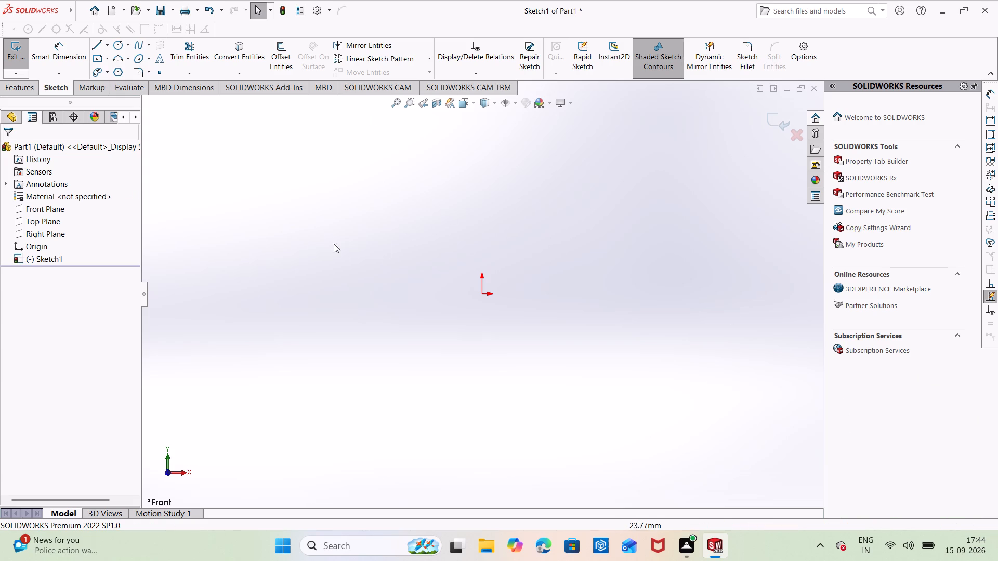
click(482, 292)
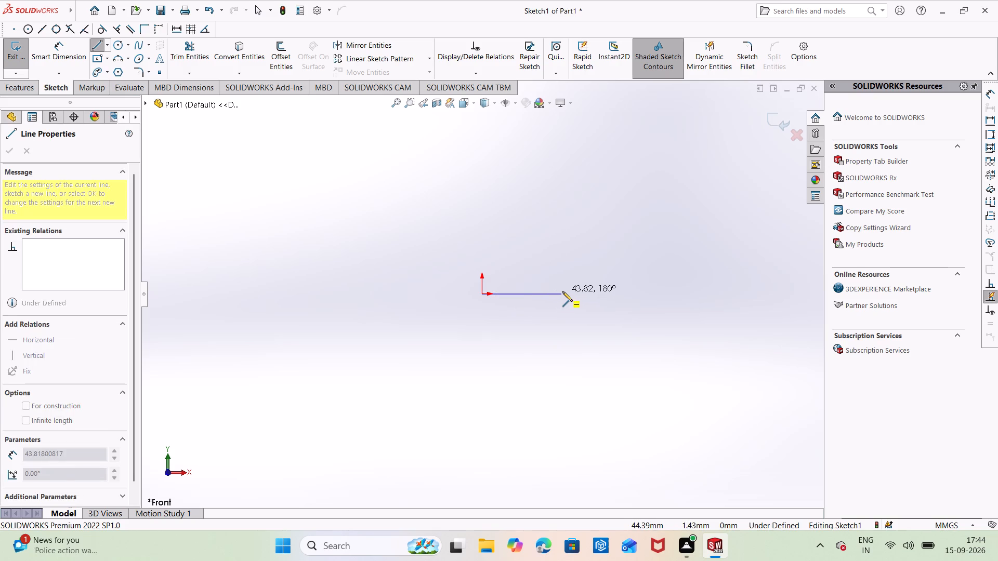
click(563, 291)
click(562, 324)
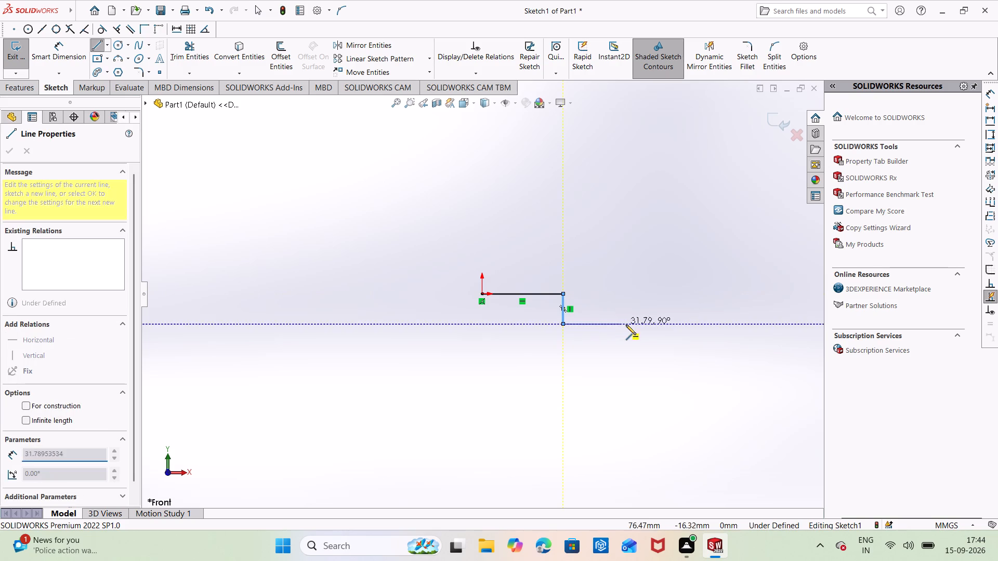
click(629, 326)
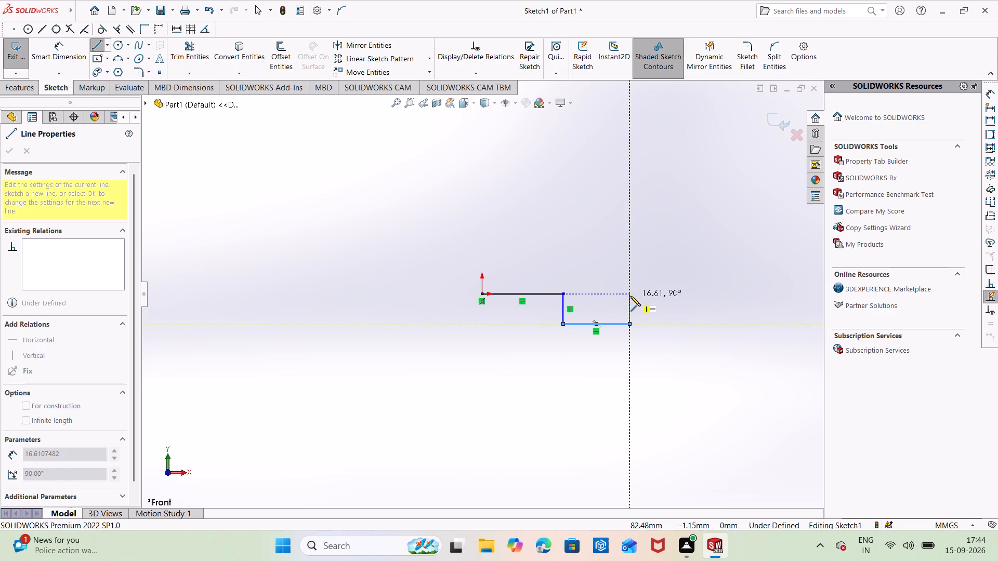
click(631, 296)
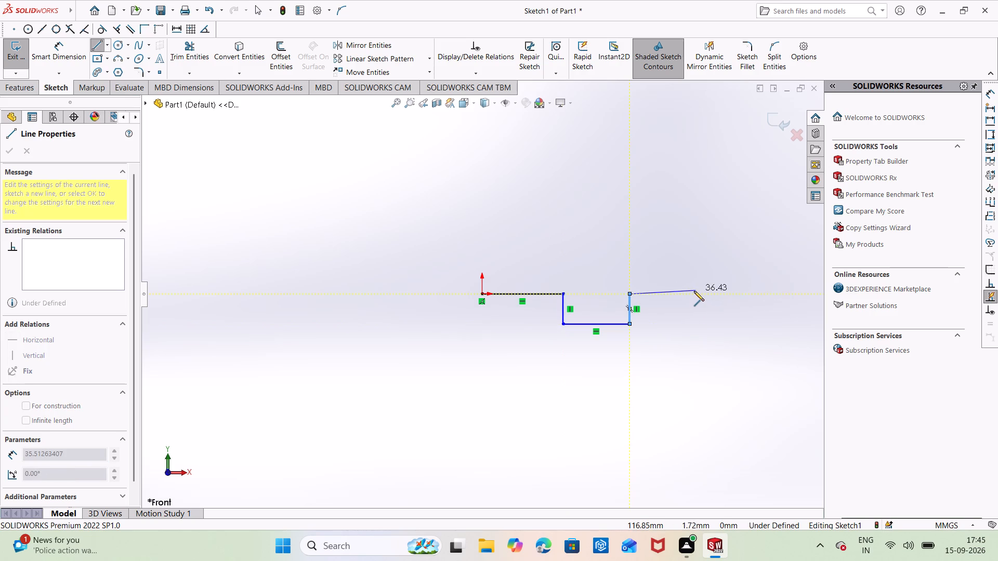
click(692, 294)
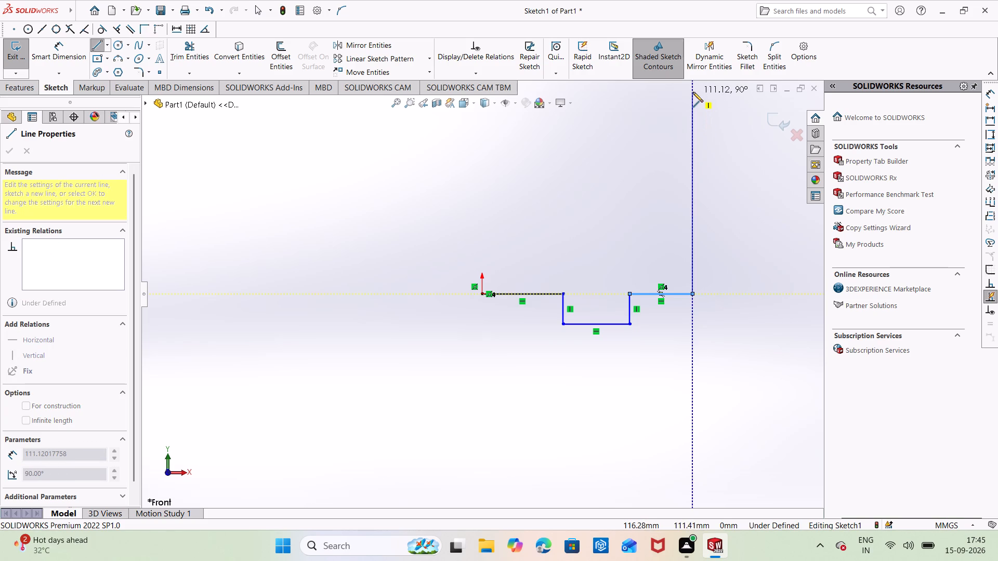
ctrl+middle_drag(693, 92, 643, 246)
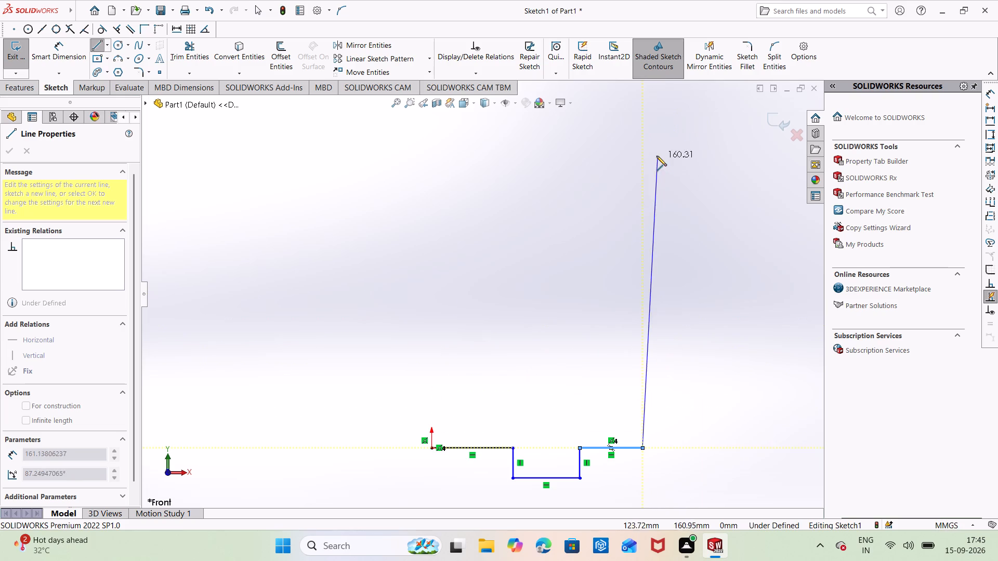
click(641, 173)
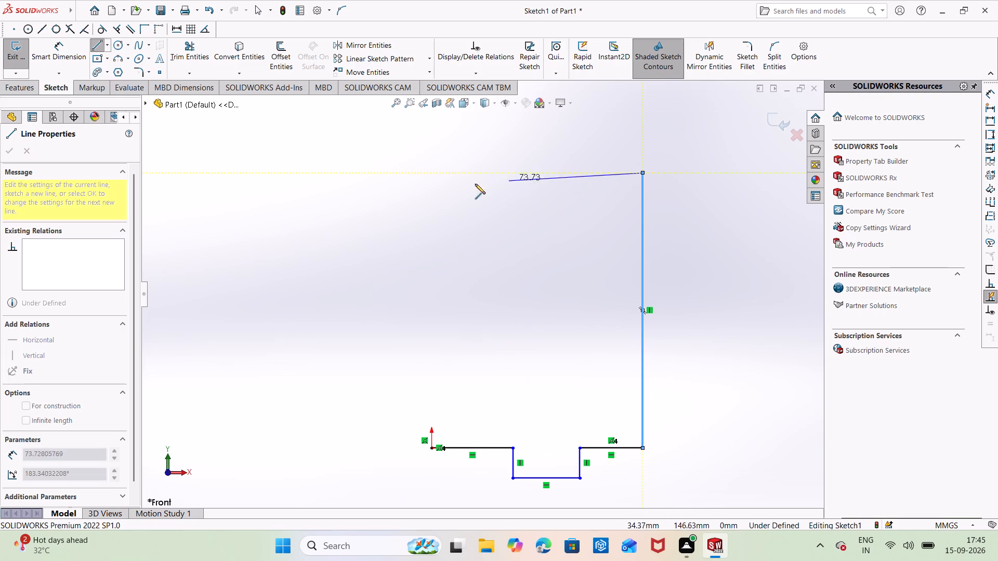
click(434, 172)
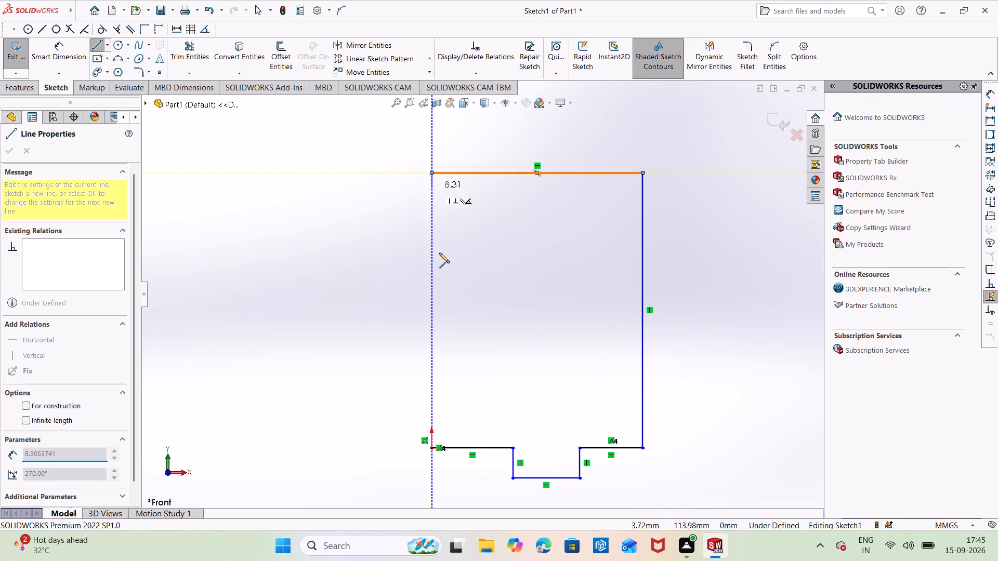
click(432, 447)
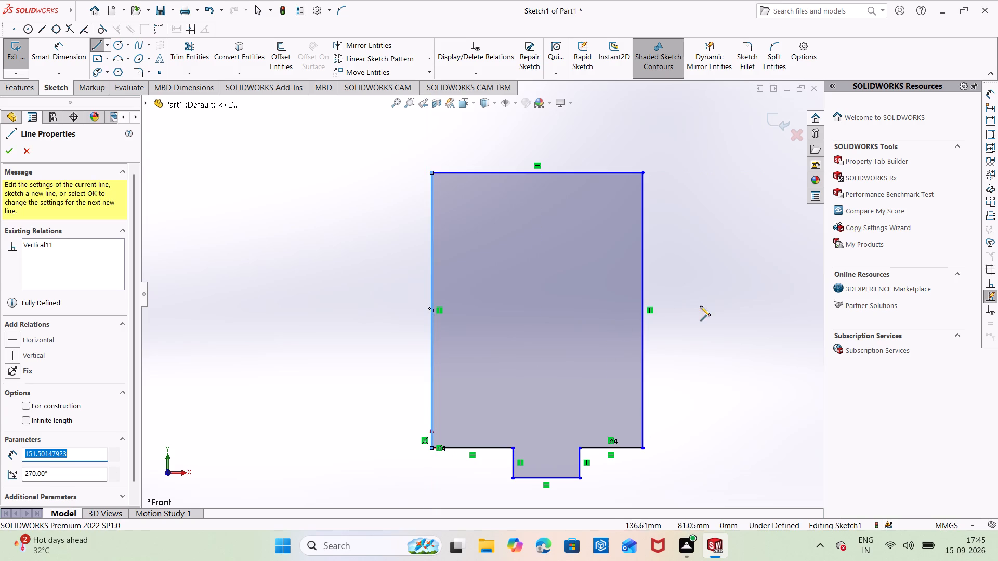
key(Escape)
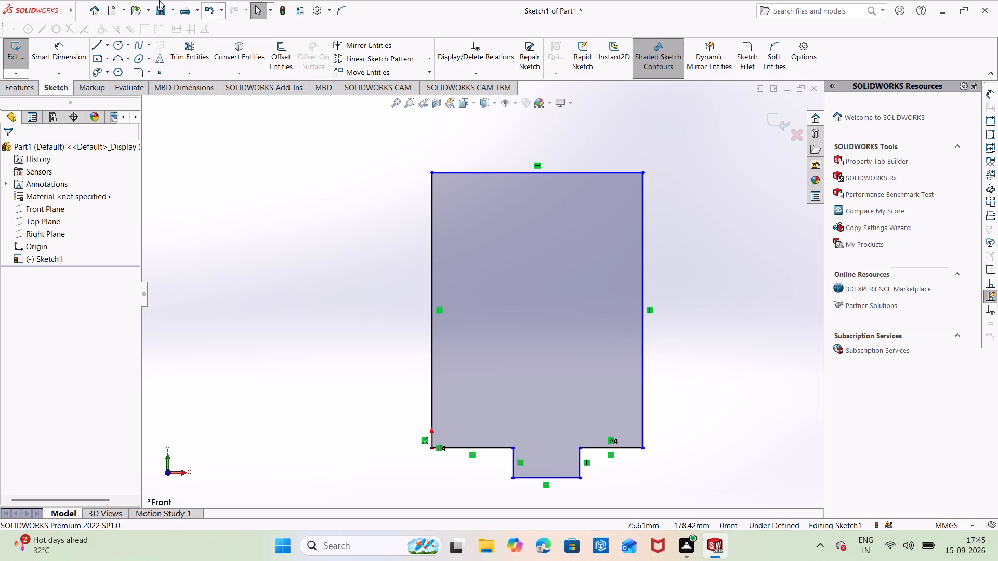
Dimension the profile's top edge with Smart Dimension and set its length to 76 mm.
click(61, 49)
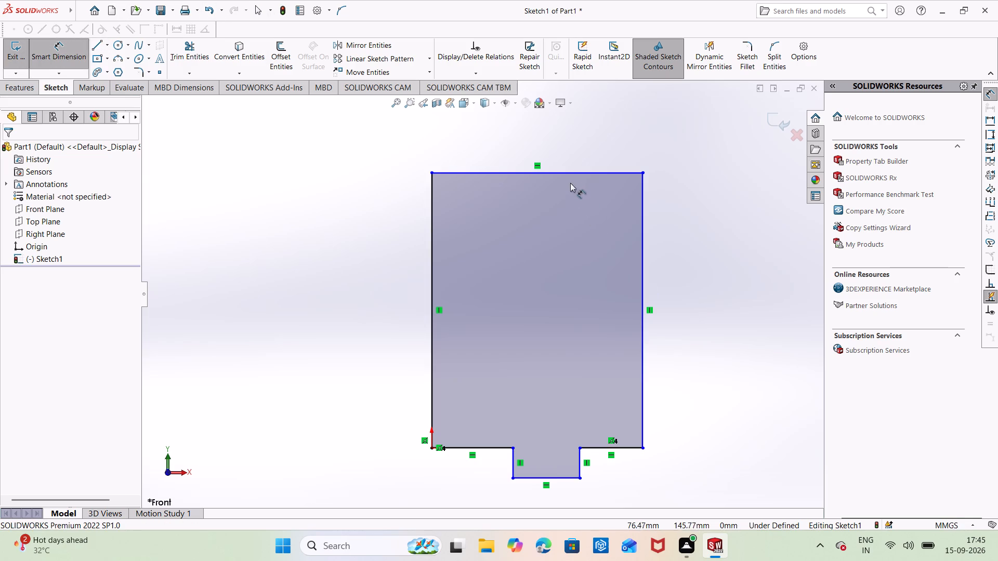
click(559, 176)
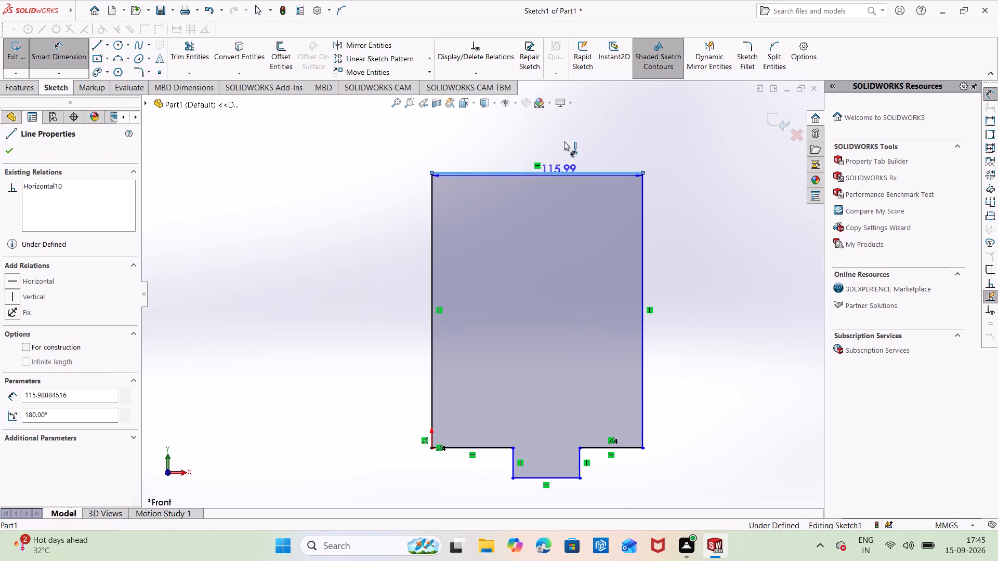
click(539, 148)
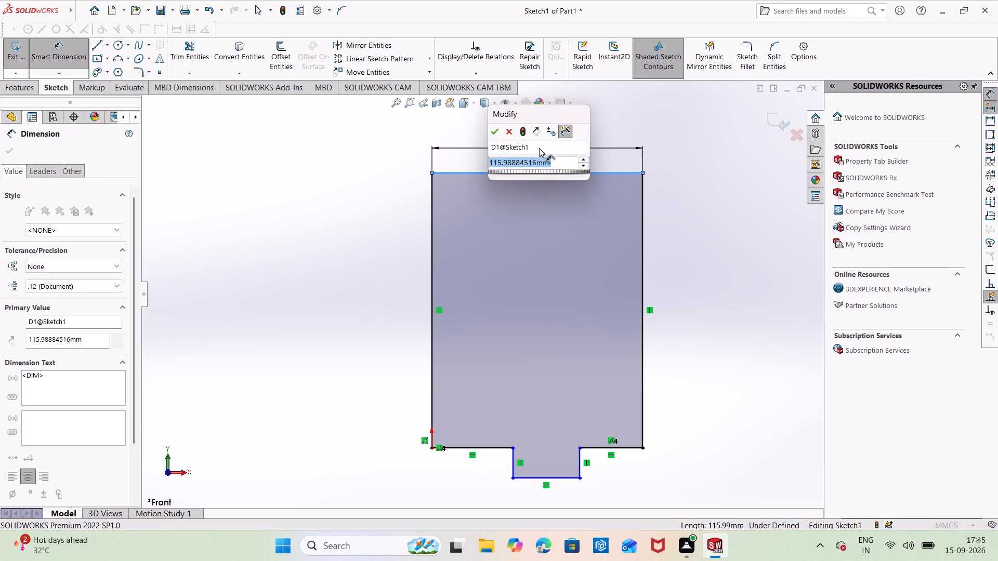
key(BackSpace)
text(76)
key(Return)
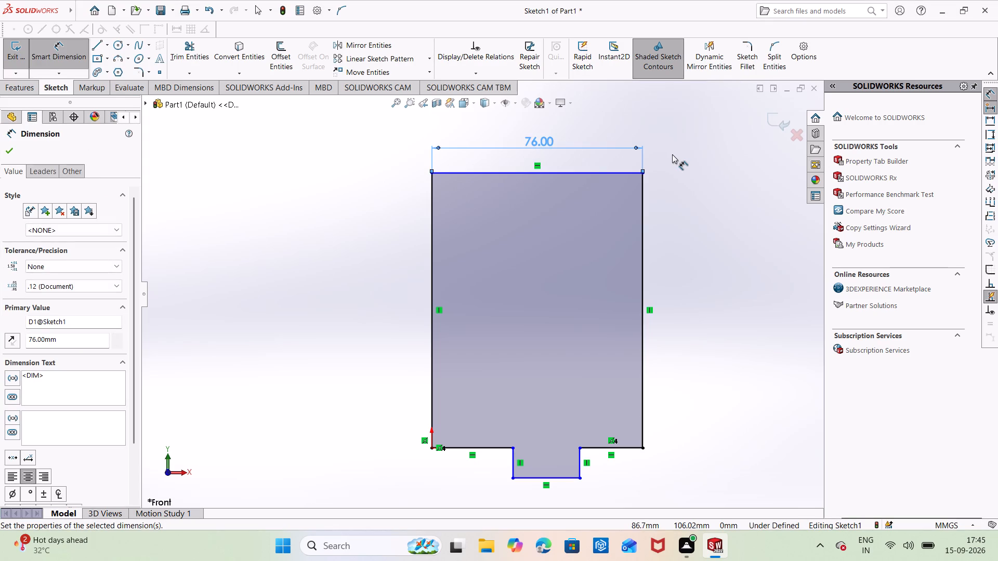
click(672, 154)
Dimension the bottom edge of the lower tab and set its width to 28 mm.
click(542, 478)
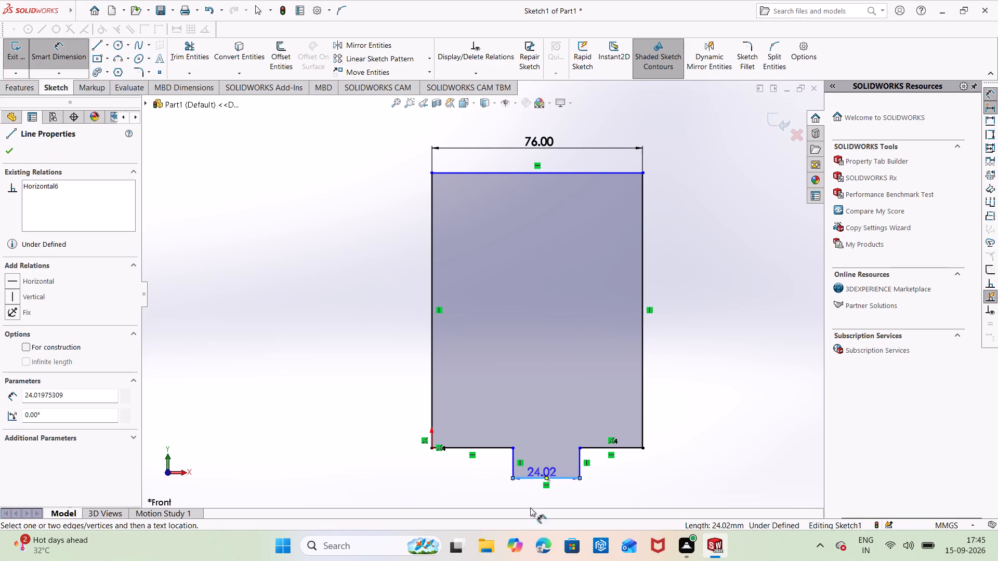
click(563, 503)
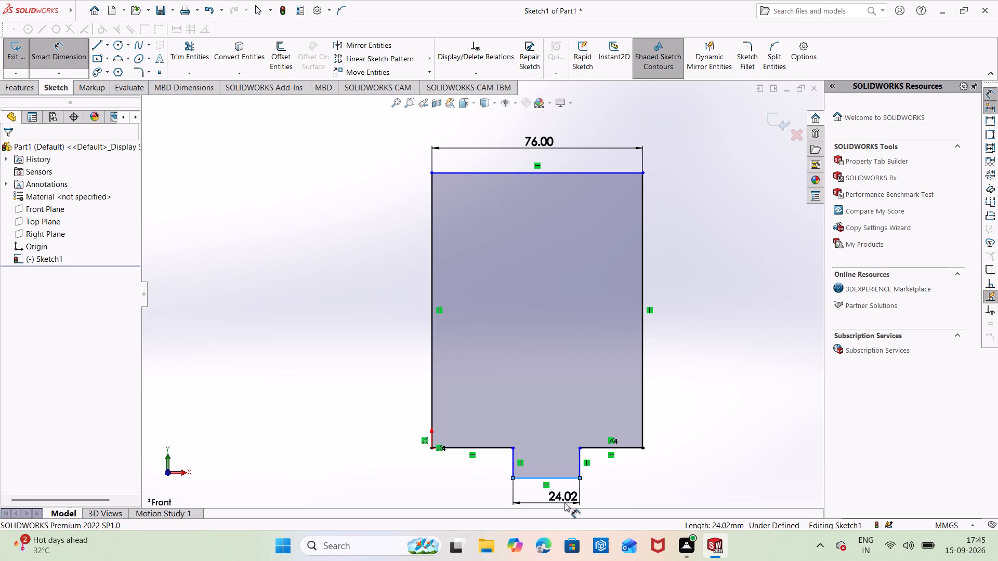
key(BackSpace)
text(28)
key(Return)
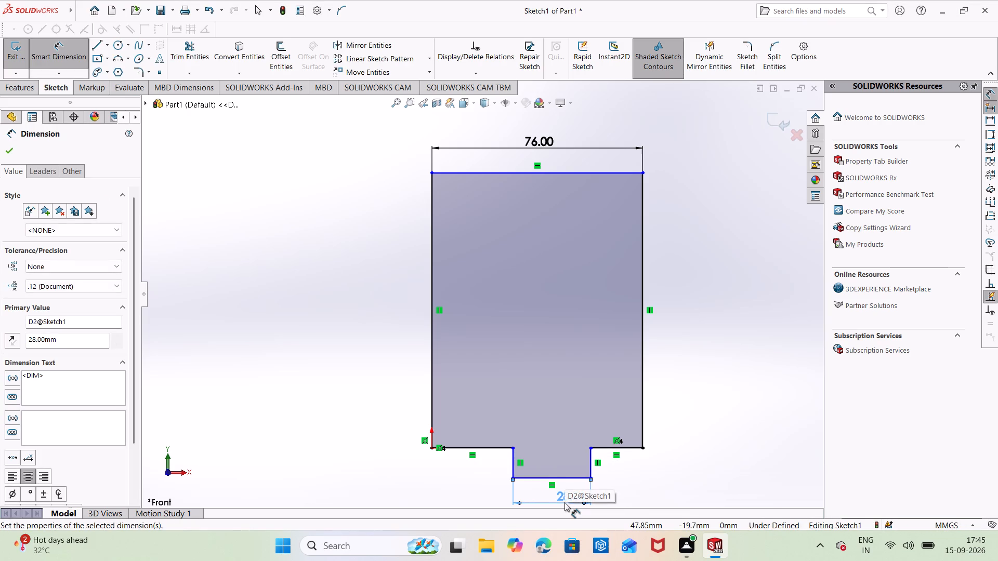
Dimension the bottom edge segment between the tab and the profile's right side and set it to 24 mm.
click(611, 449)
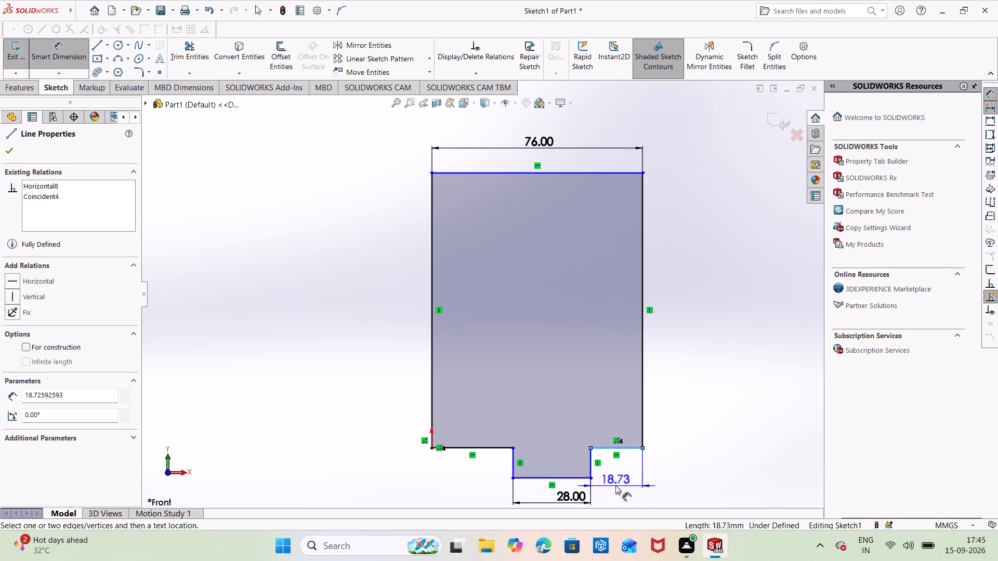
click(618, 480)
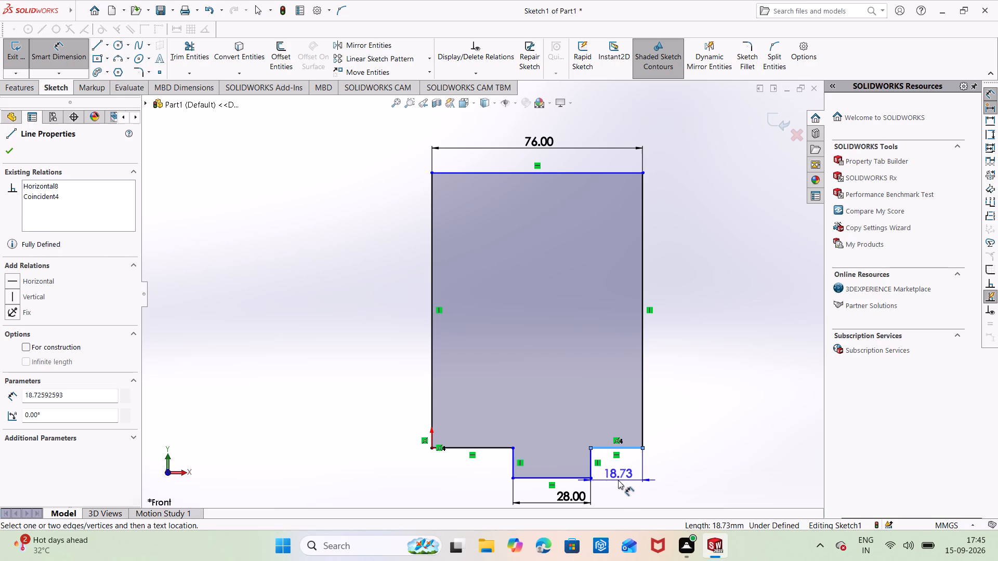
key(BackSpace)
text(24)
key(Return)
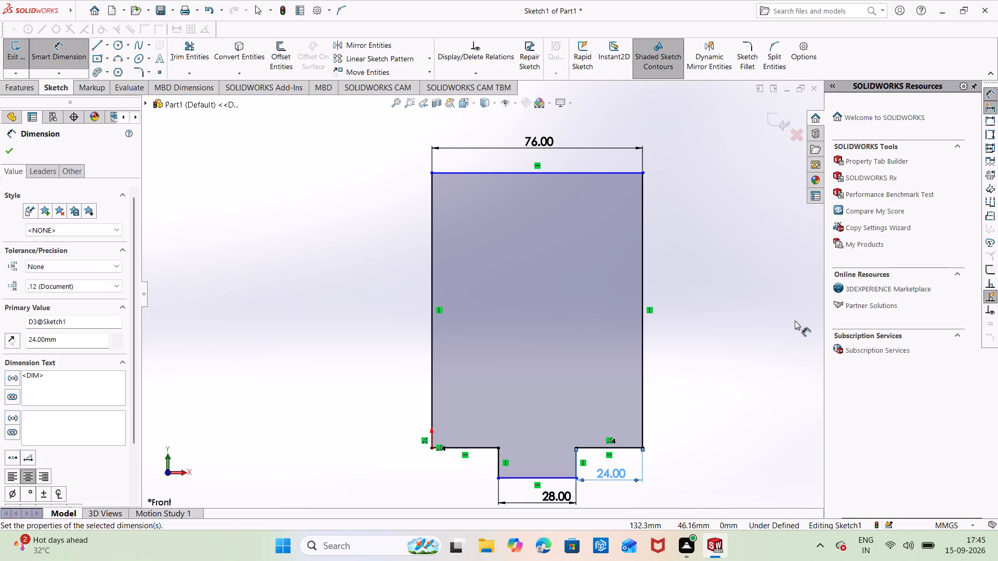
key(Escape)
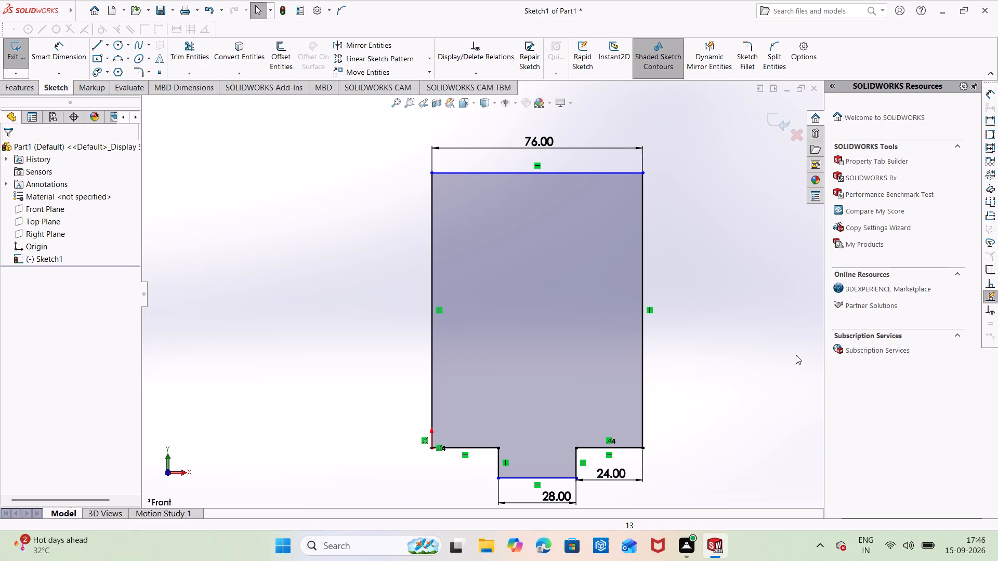
Undo all the sketch work, including the dimensions, the tabbed profile and the earlier center rectangle, back to an empty sketch.
key(ctrl+z)
key(ctrl+z)
key(ctrl+z)
key(ctrl+z)
key(ctrl+z)
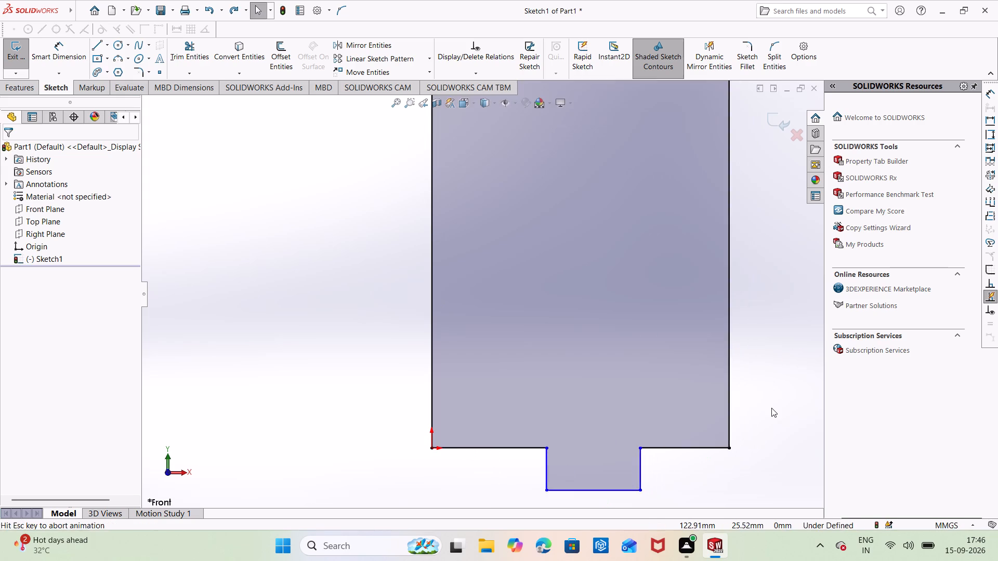
key(ctrl+z)
key(ctrl+z)
key(ctrl+z)
key(ctrl+z)
key(ctrl+z)
key(ctrl+z)
key(ctrl+z)
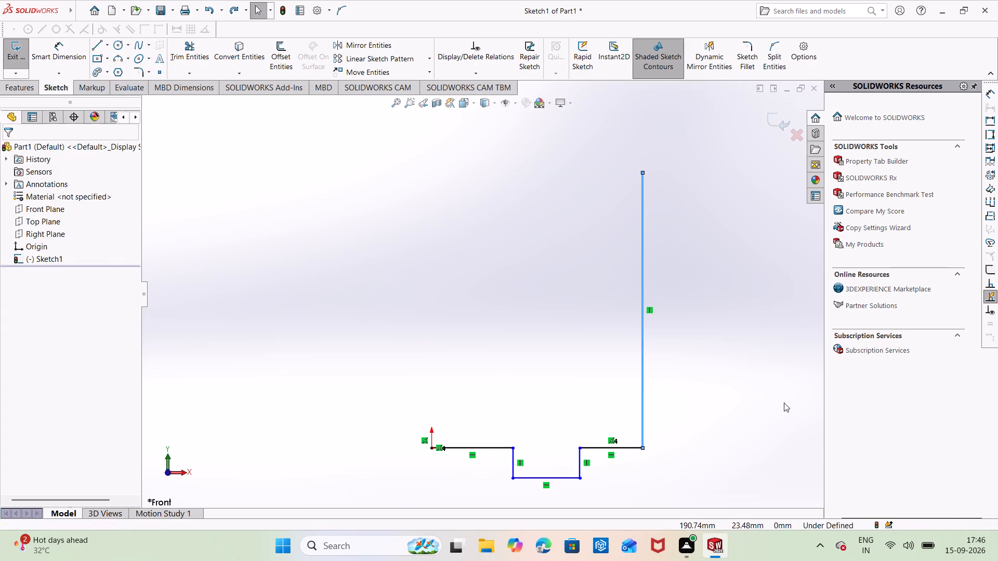
key(ctrl+z)
key(ctrl+z)
key(ctrl+z)
key(ctrl+z)
key(ctrl+z)
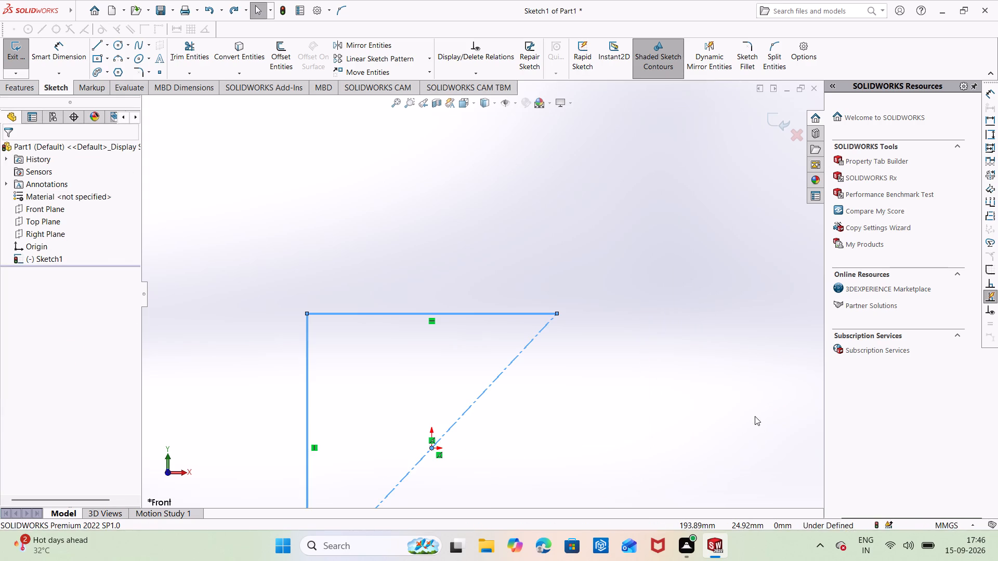
key(Escape)
key(Escape)
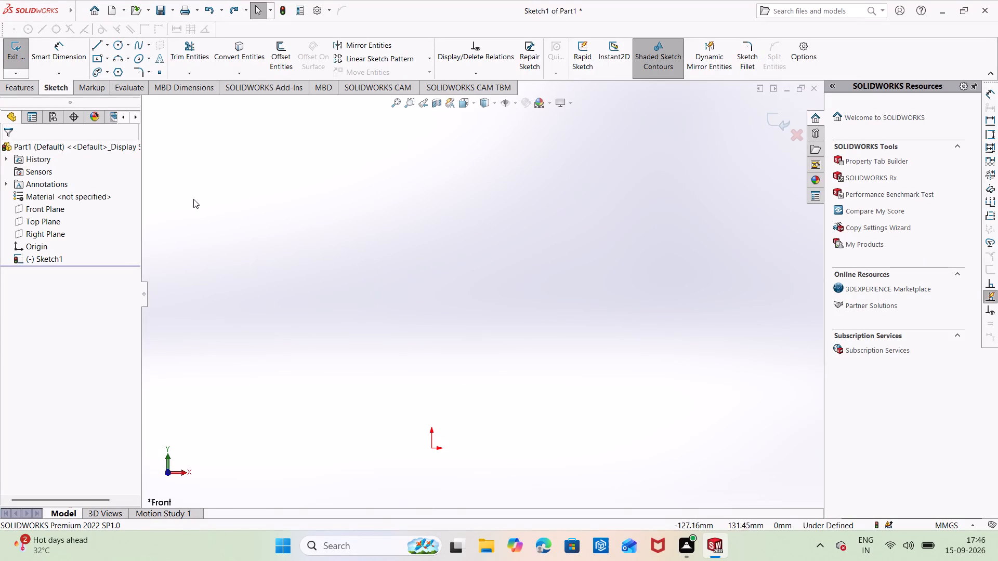
Leave the empty sketch and start a new sketch on the Front Plane.
right_click(31, 212)
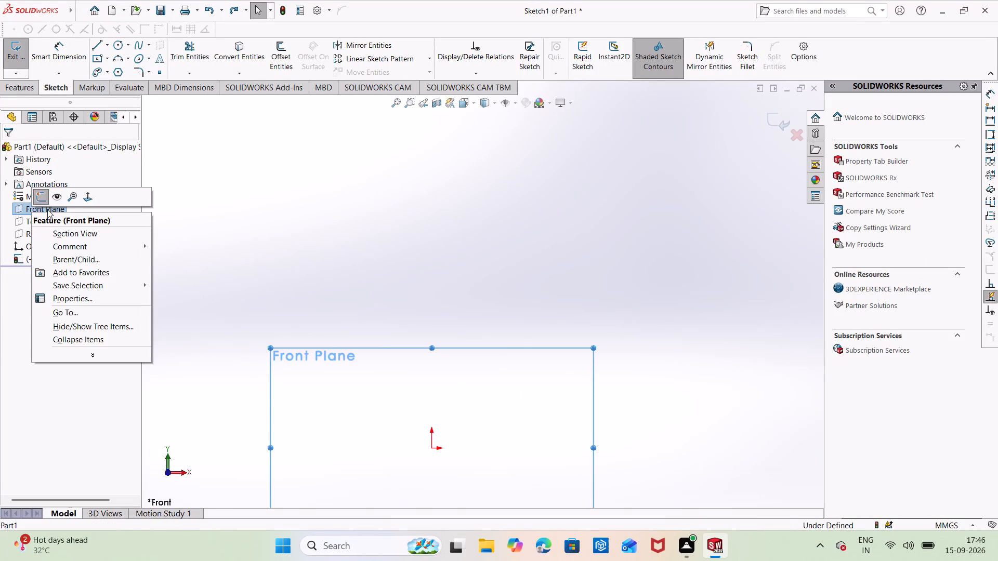
click(41, 193)
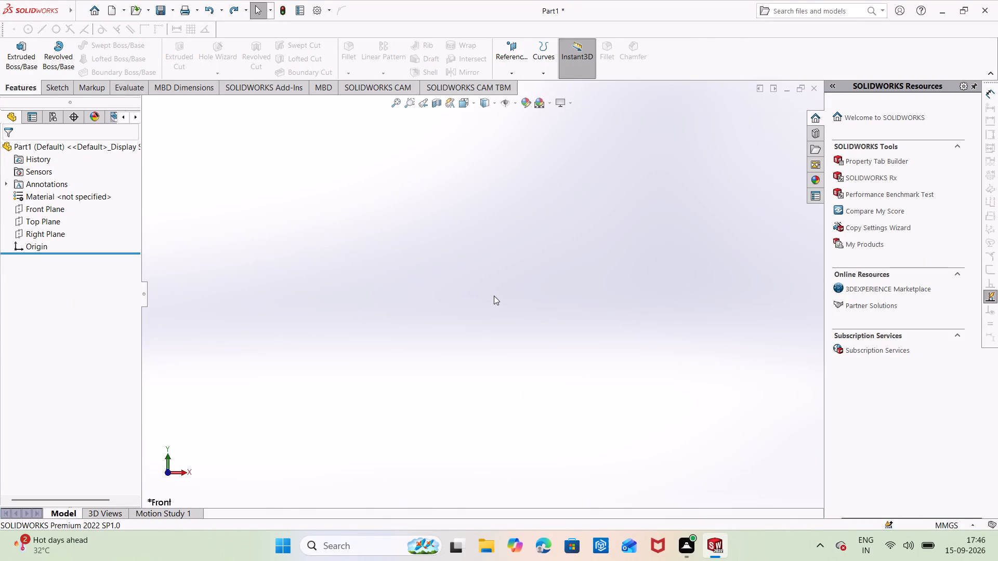
right_click(48, 208)
click(56, 193)
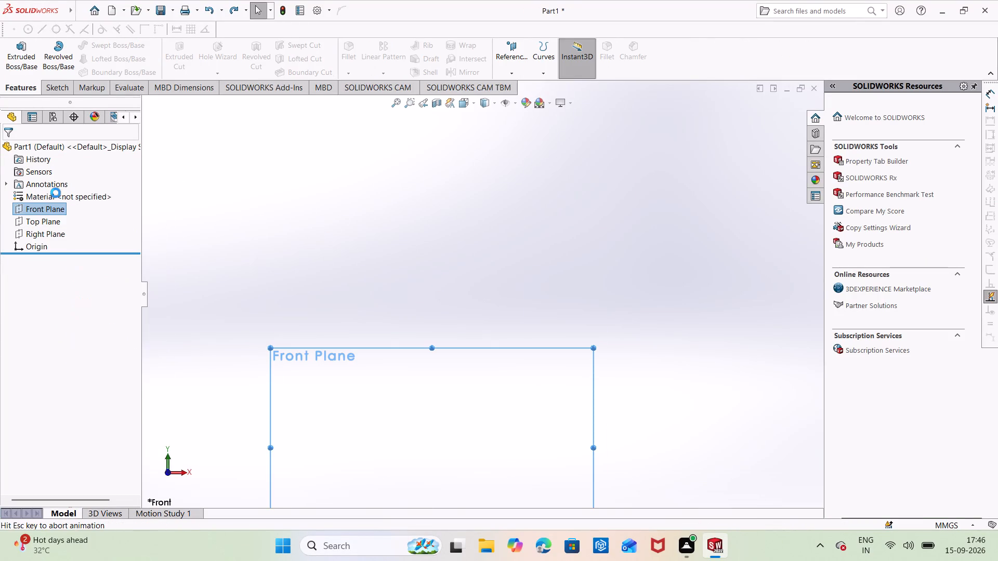
click(279, 183)
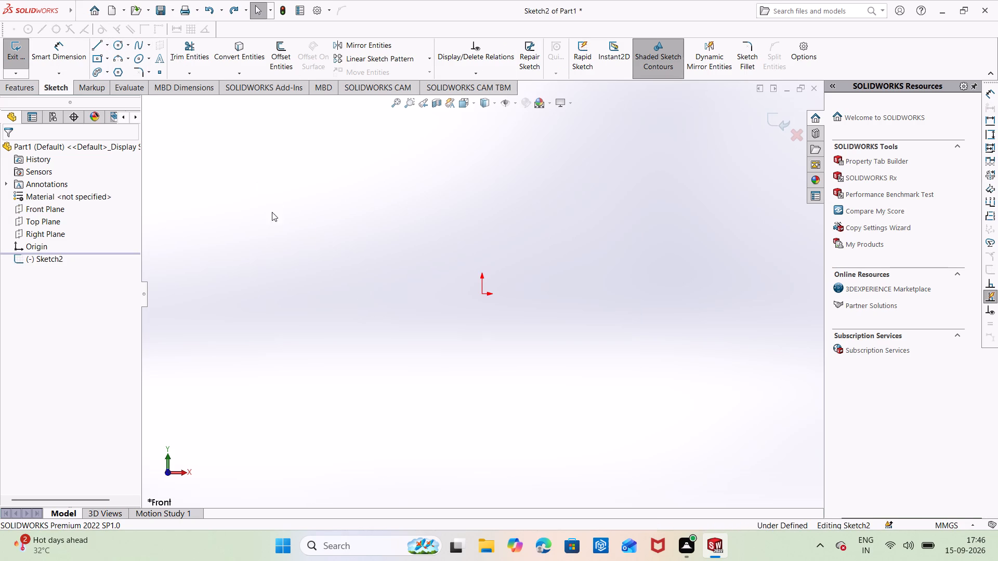
Sketch a center rectangle centred on the origin, about 73 mm wide and 145 mm tall.
right_drag(522, 246, 379, 244)
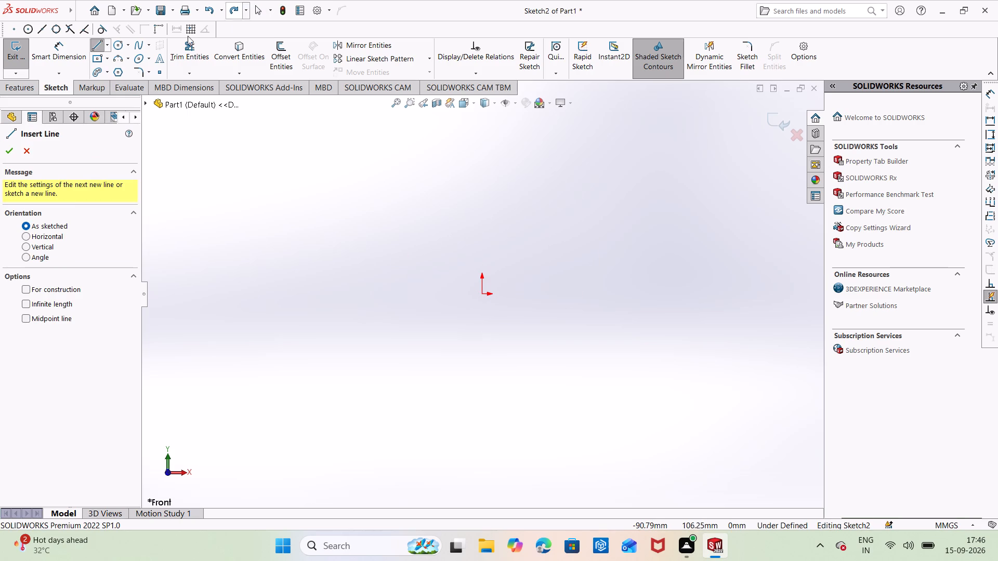
click(106, 42)
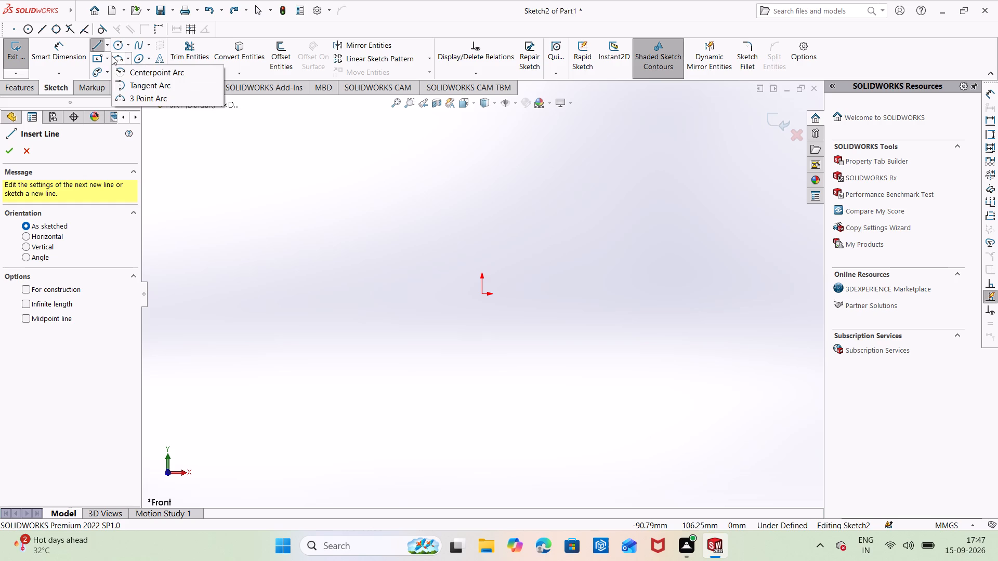
click(95, 57)
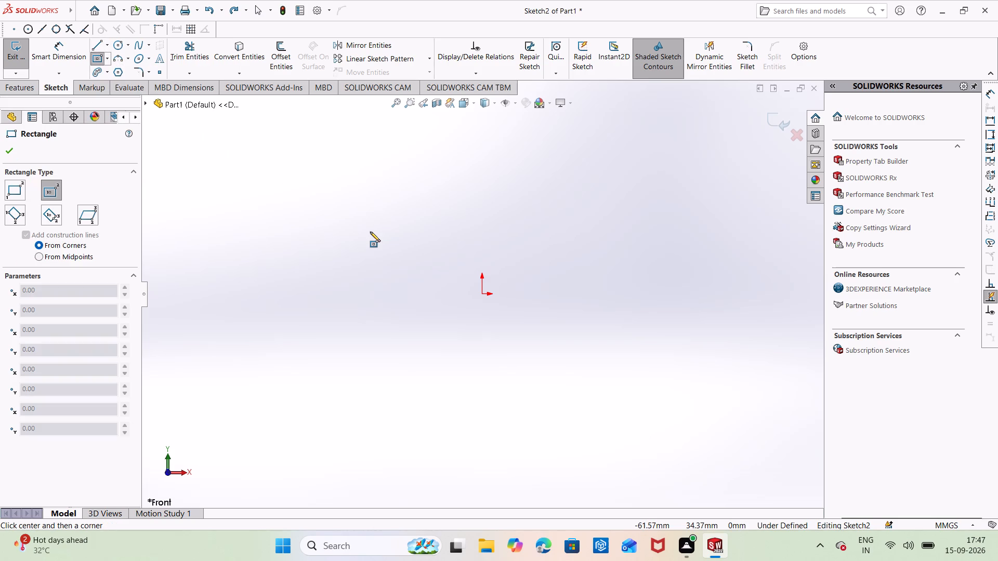
click(483, 295)
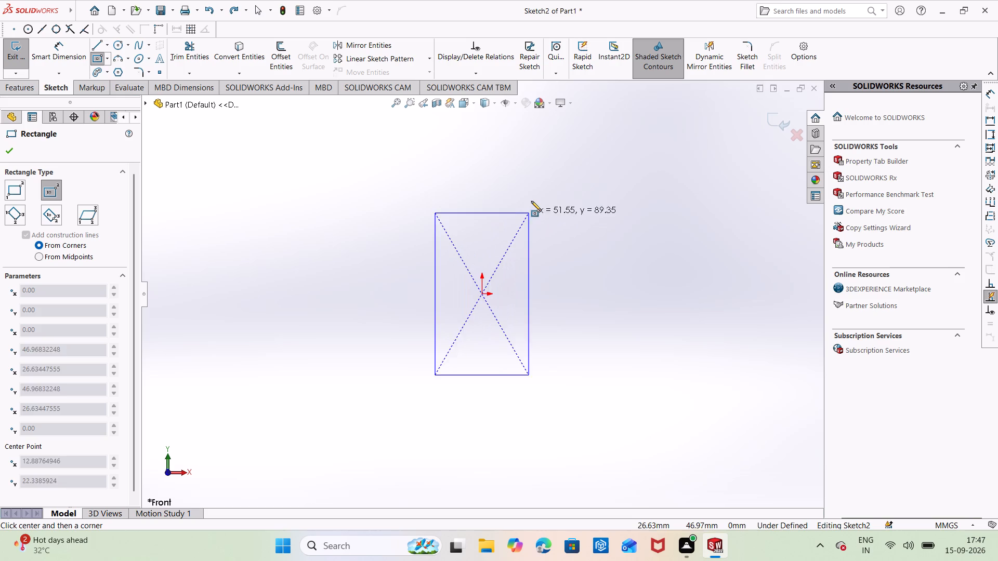
click(548, 162)
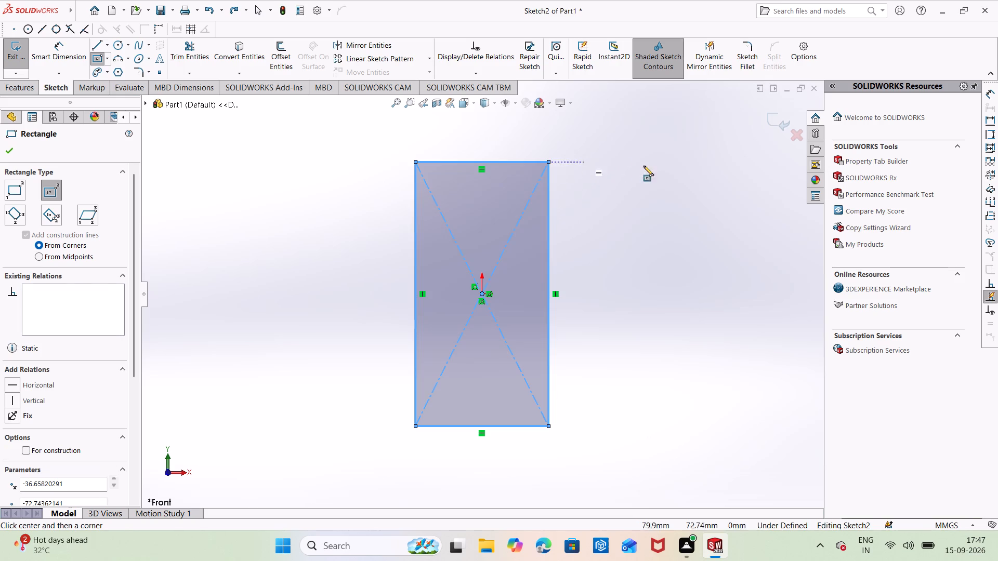
key(Escape)
key(Escape)
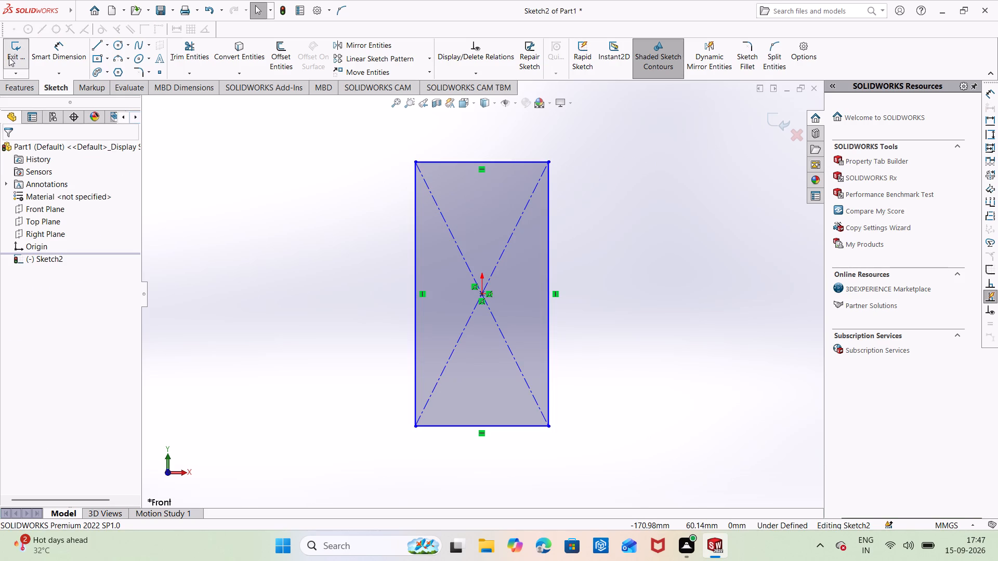
Dimension the rectangle's left vertical edge with Smart Dimension and set its height to 150 mm.
click(56, 63)
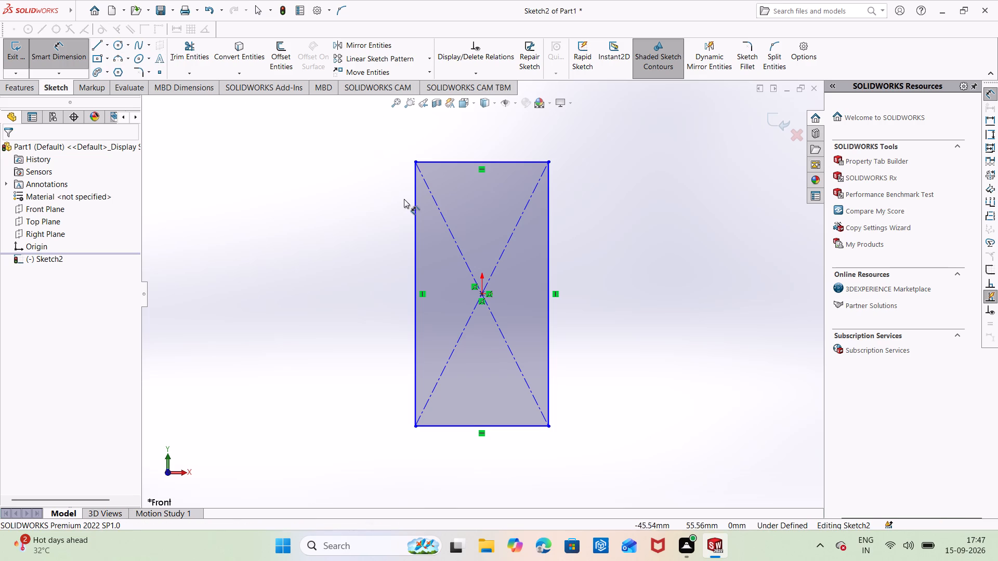
click(413, 210)
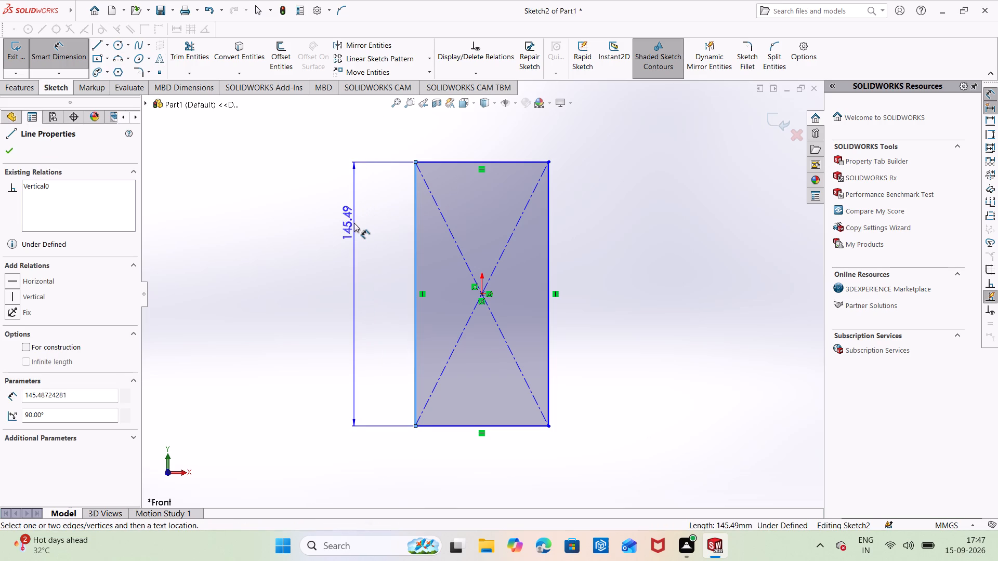
click(340, 300)
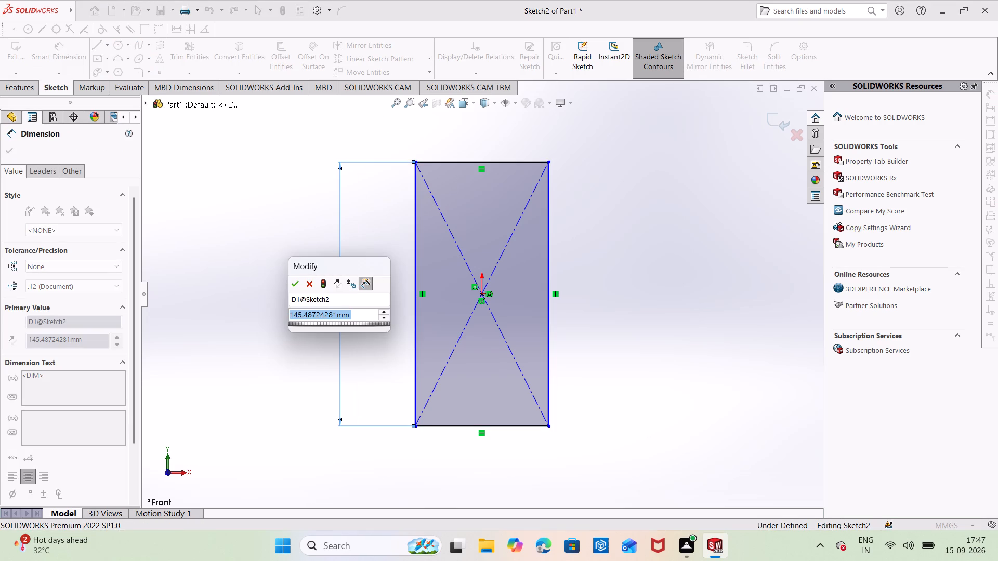
key(BackSpace)
text(150)
key(Return)
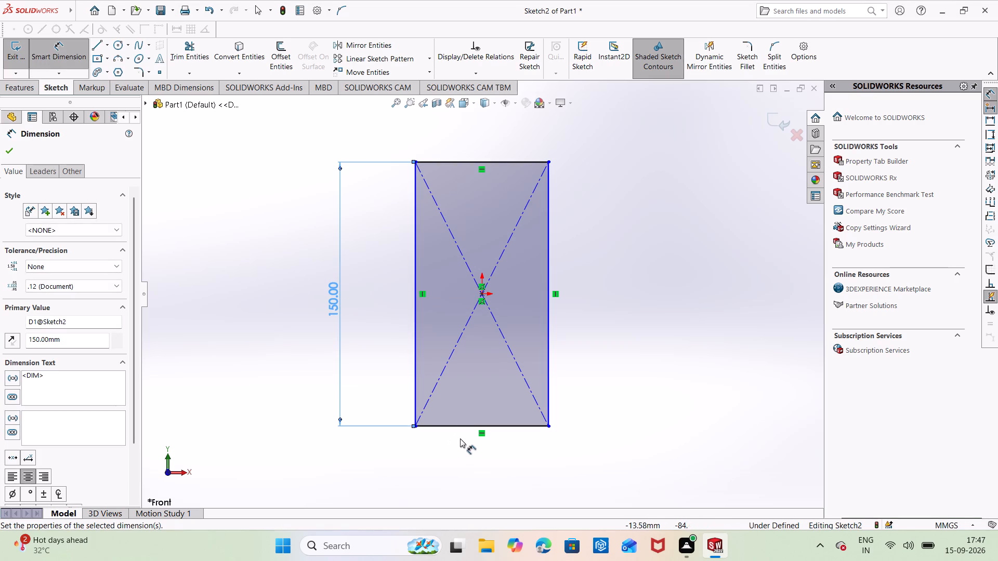
Dimension the rectangle's bottom edge and set its width to 76 mm.
click(467, 424)
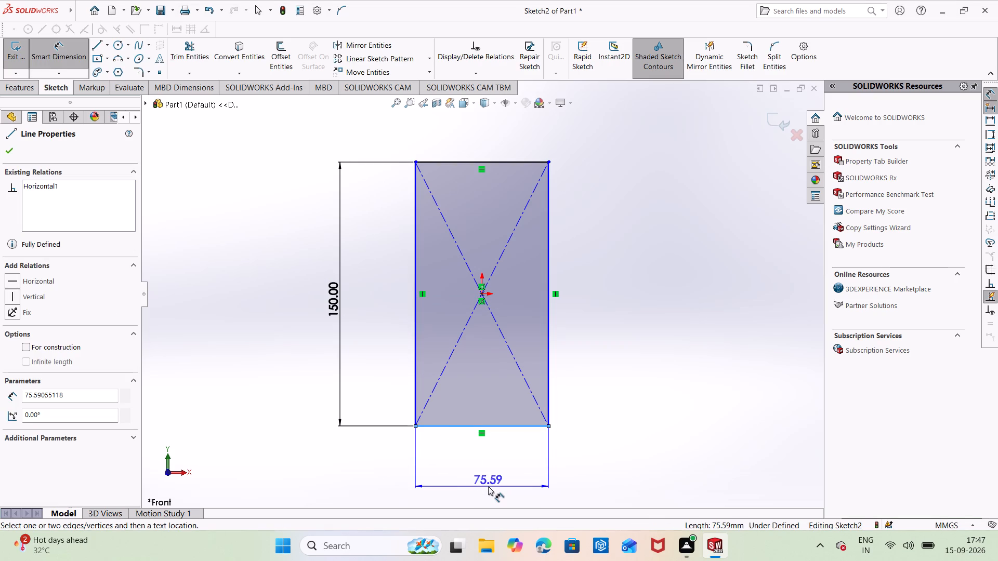
click(488, 486)
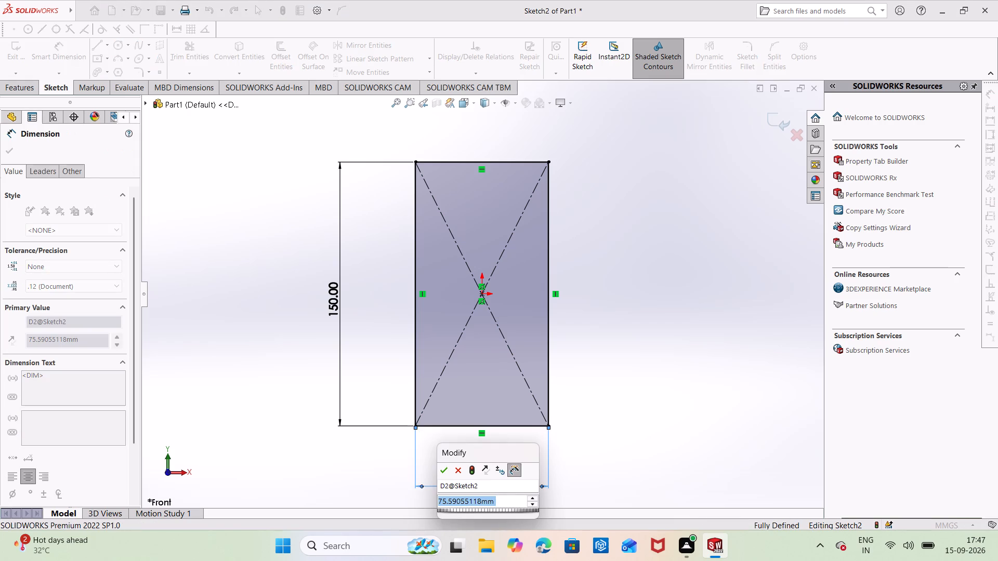
key(BackSpace)
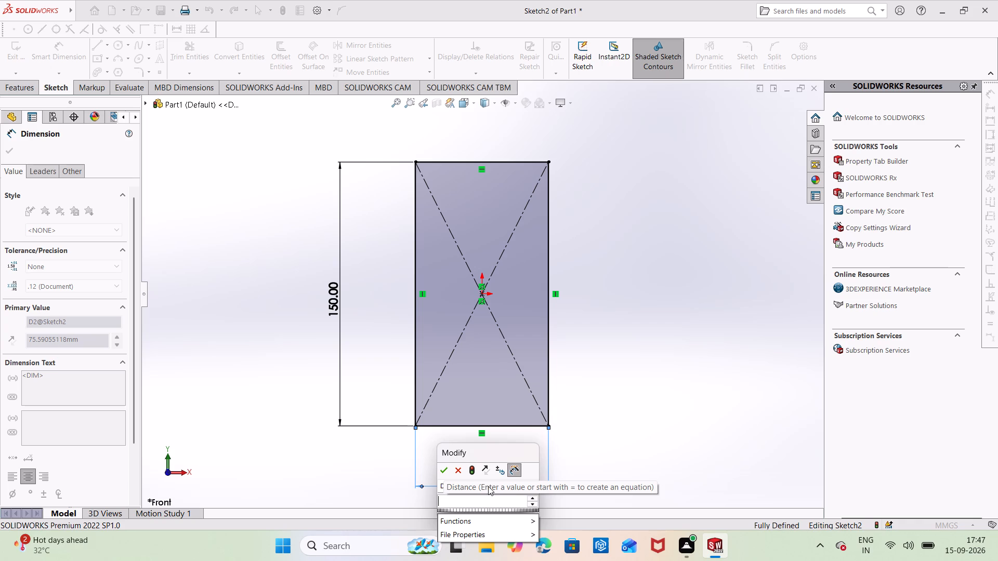
text(76)
key(Return)
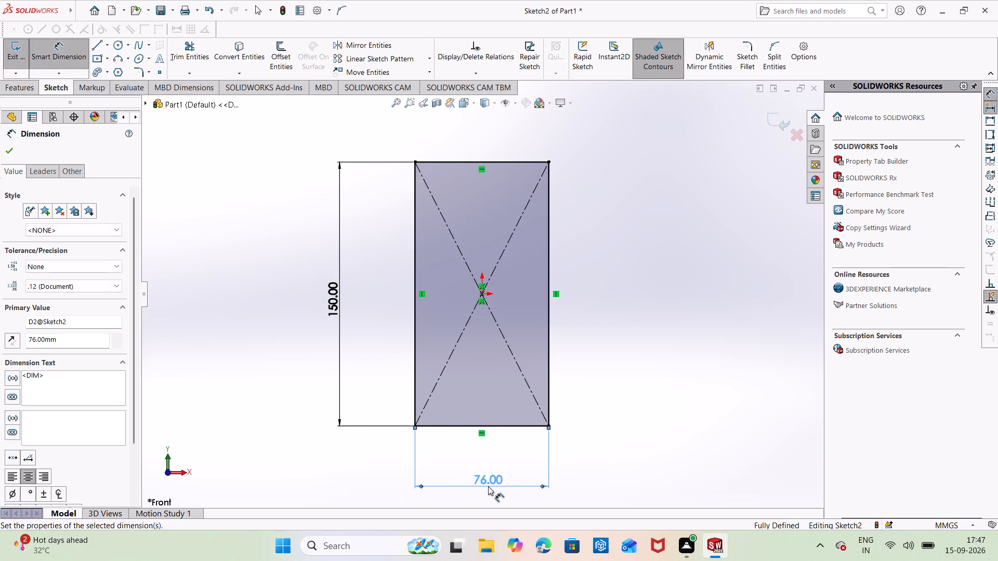
click(402, 397)
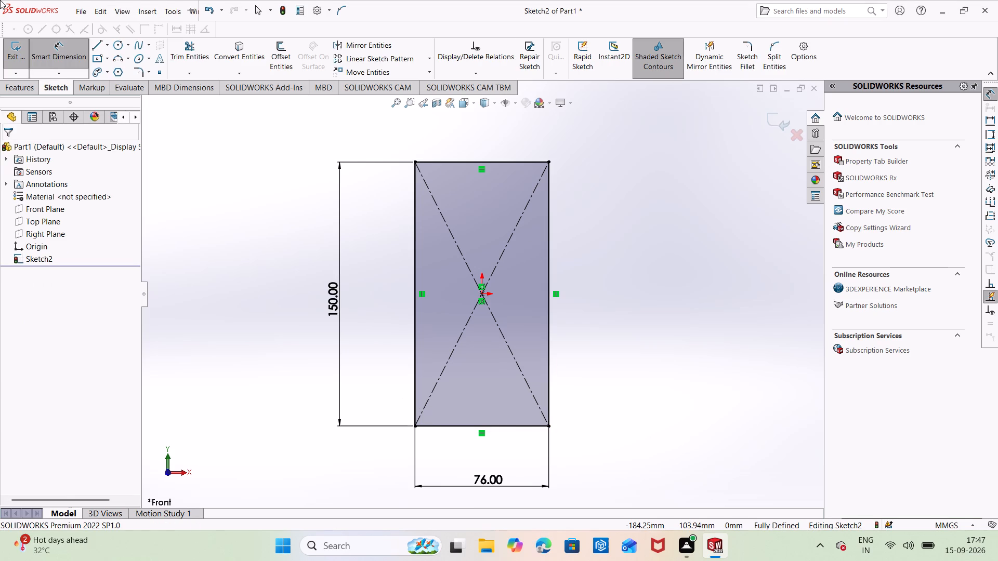
Extrude the rectangle as a boss with a Blind depth of 12 mm.
click(9, 87)
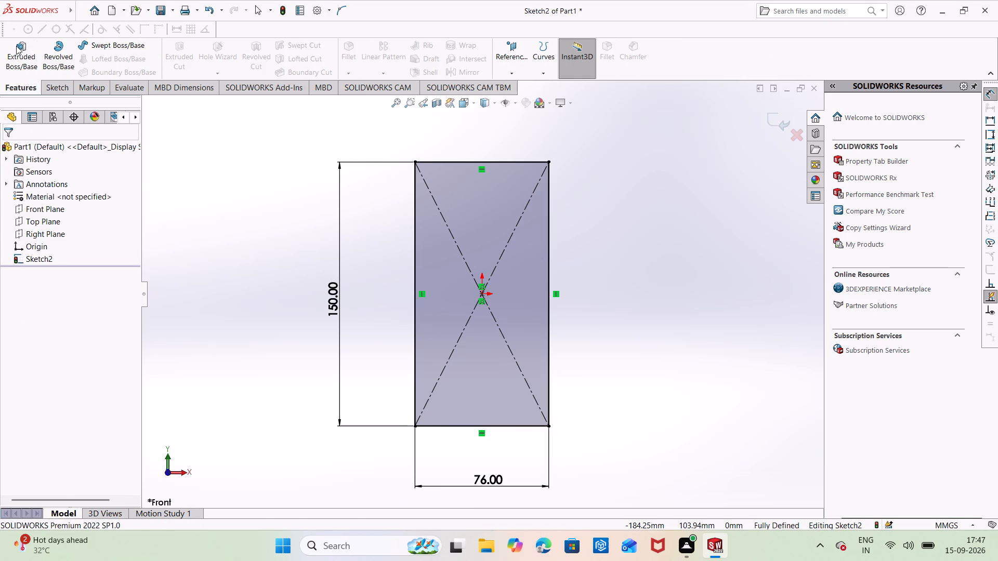
scroll(16, 46, up, 1)
click(16, 46)
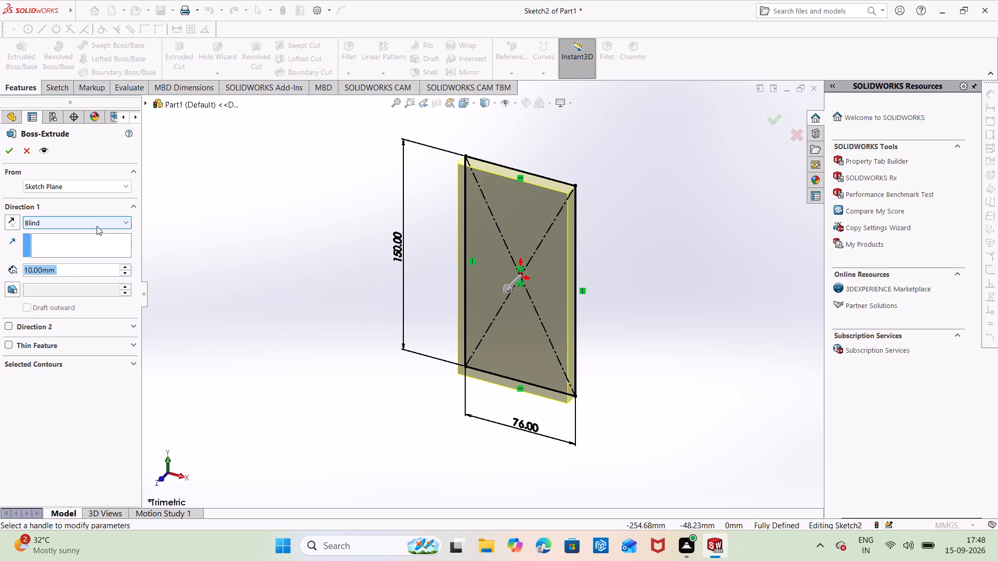
key(BackSpace)
text(12)
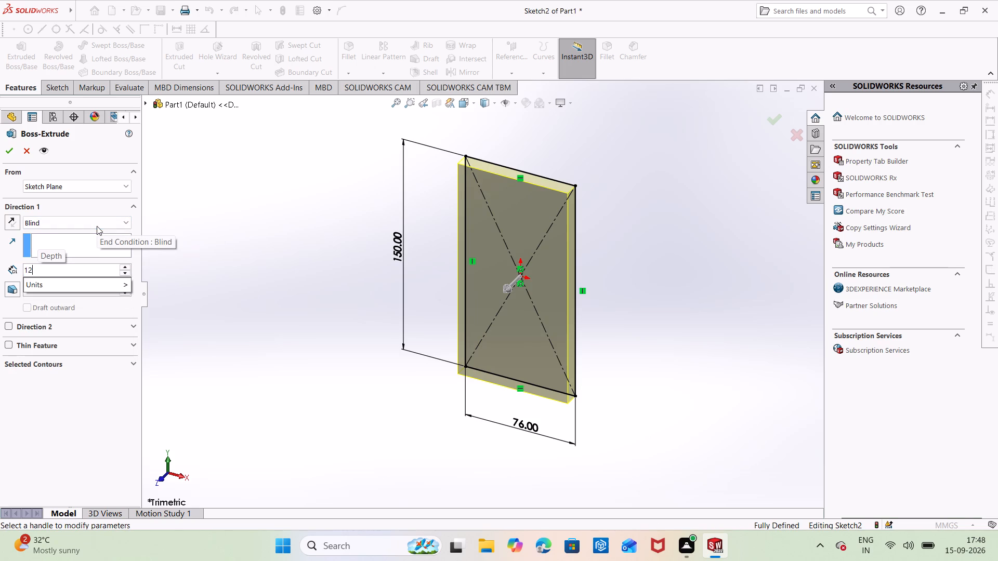
key(Return)
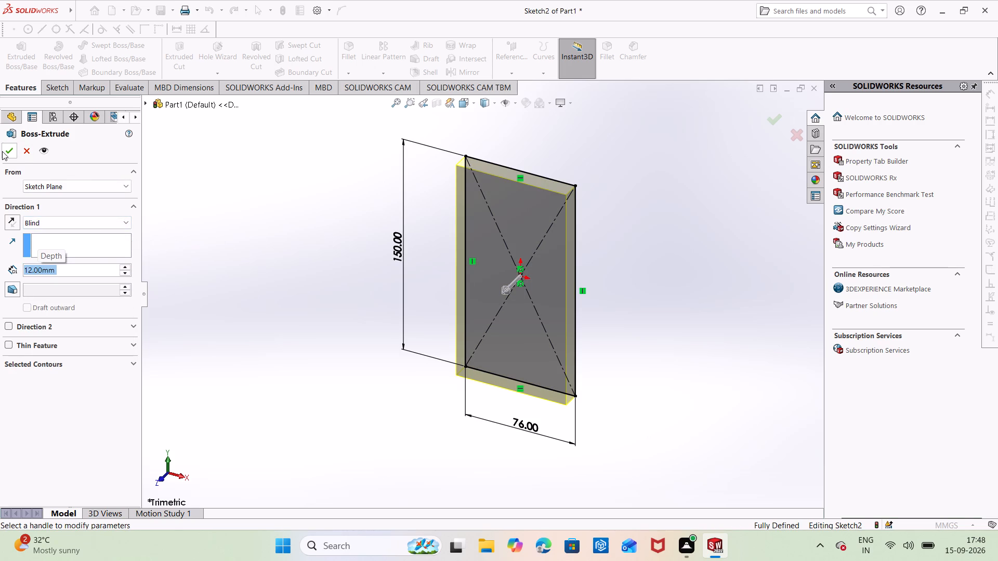
click(2, 151)
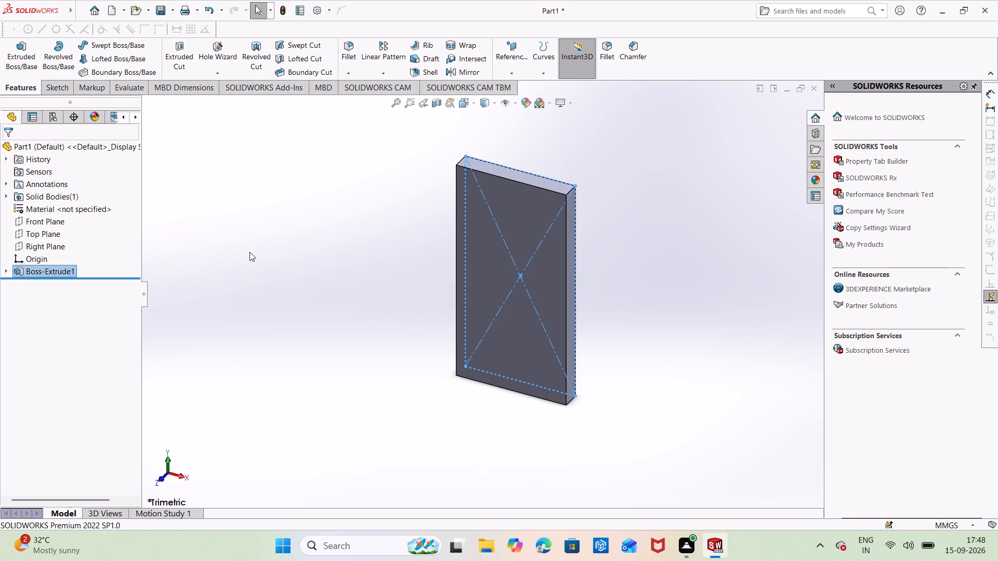
click(398, 318)
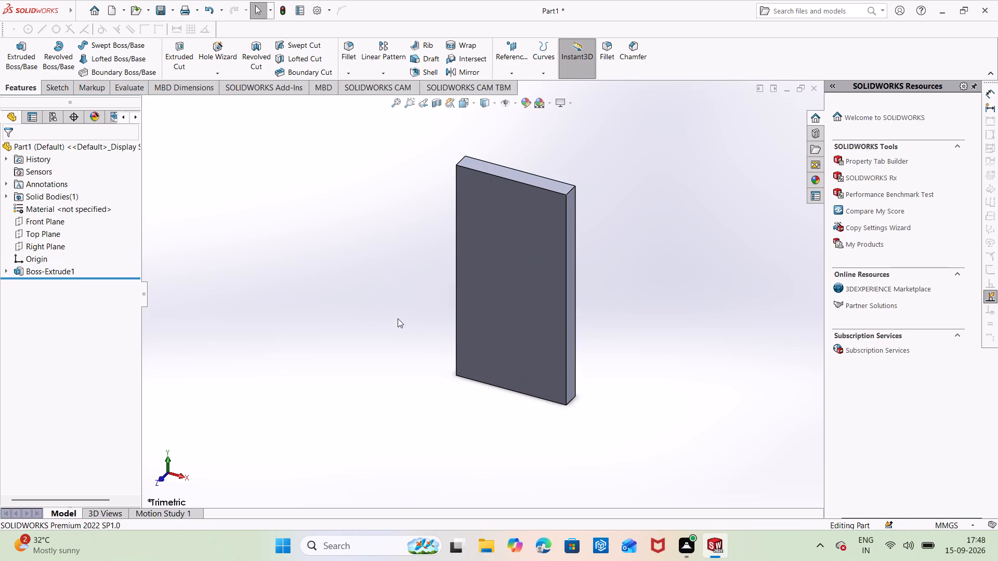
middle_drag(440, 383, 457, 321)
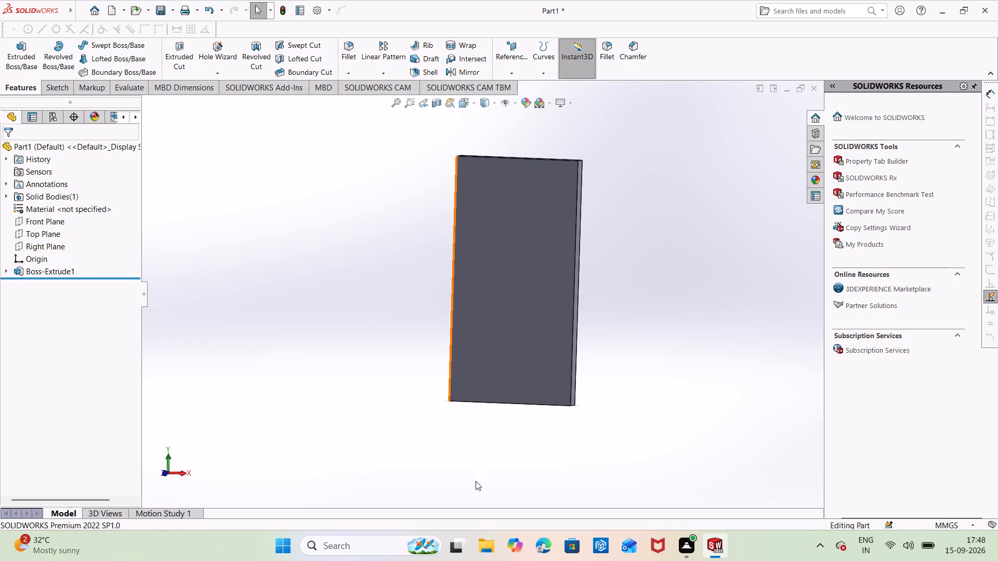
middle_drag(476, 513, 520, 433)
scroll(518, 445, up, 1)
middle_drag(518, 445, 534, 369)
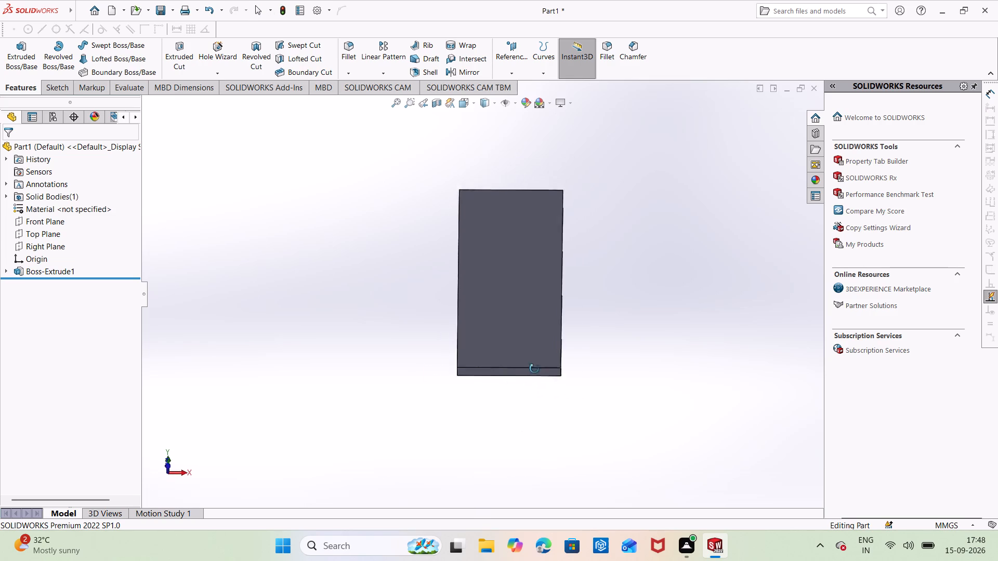
Start a sketch on the plate's lower end face and draw three connected lines below its edge, about 12 mm deep and 19 mm wide.
middle_drag(534, 369, 556, 290)
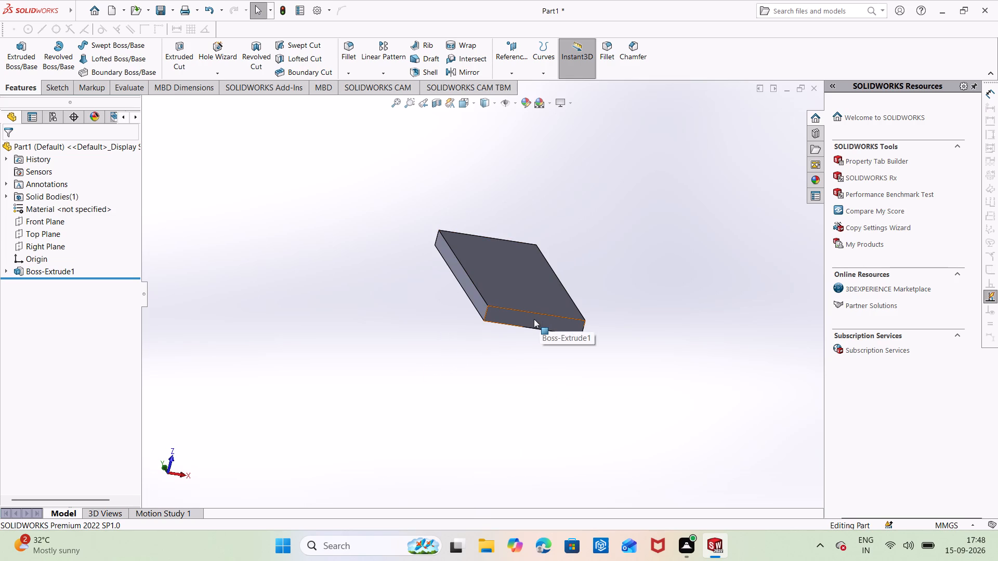
click(519, 316)
click(564, 283)
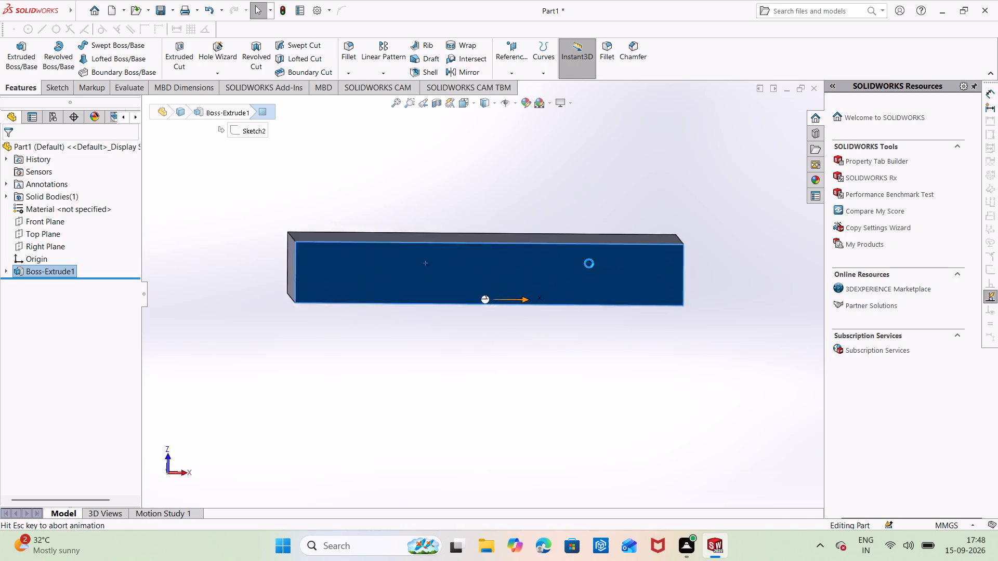
middle_drag(634, 215, 623, 248)
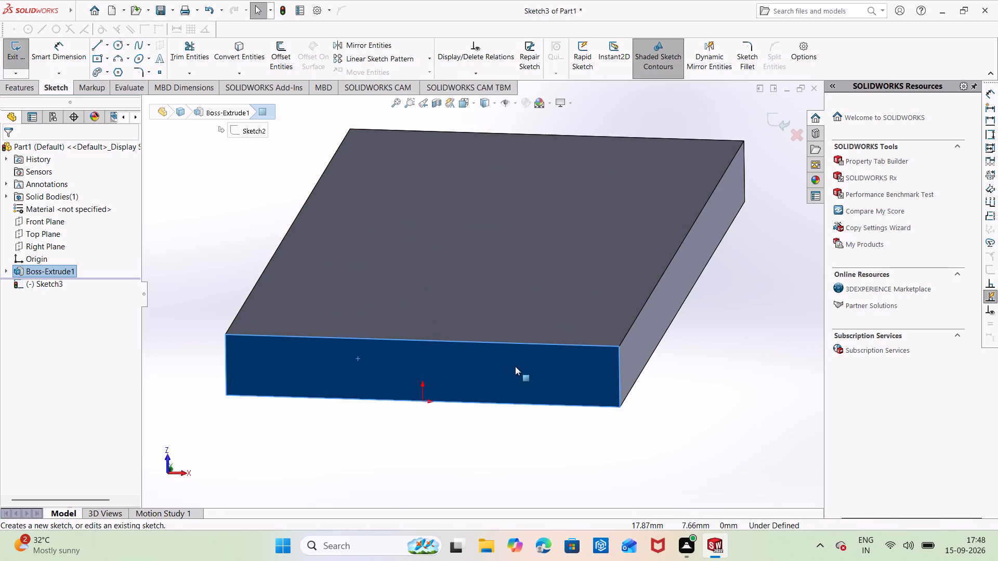
key(ctrl+8)
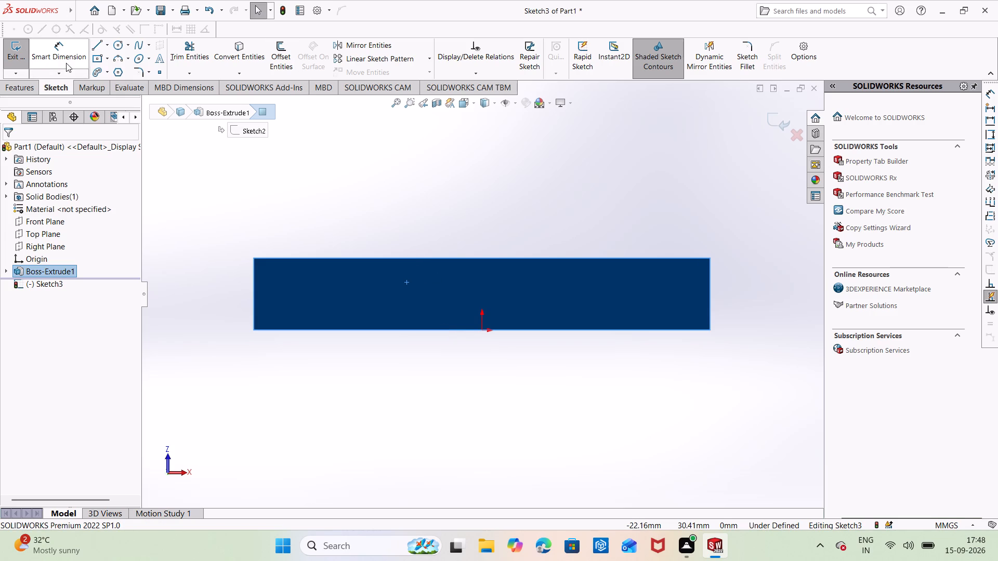
right_drag(323, 168, 219, 181)
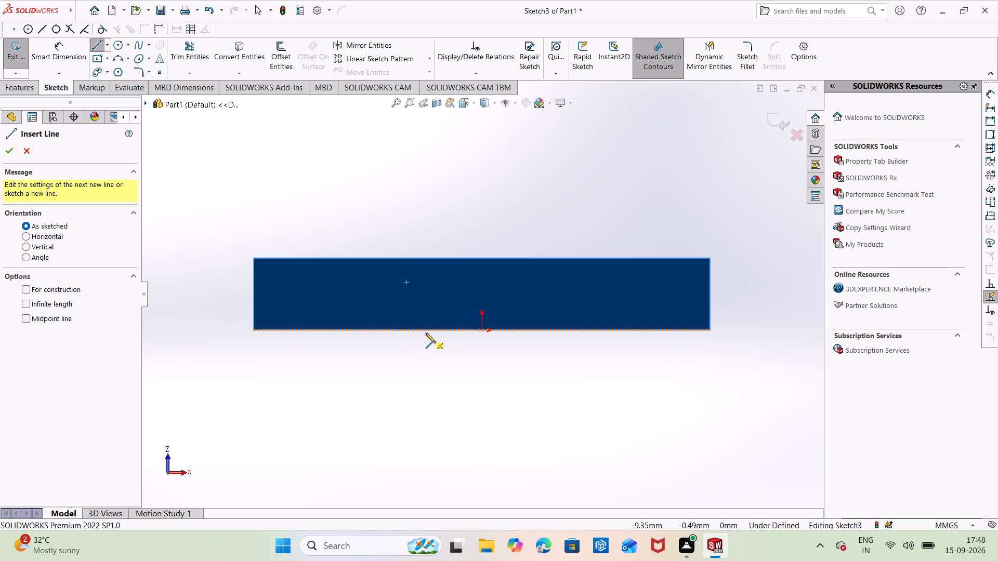
click(423, 333)
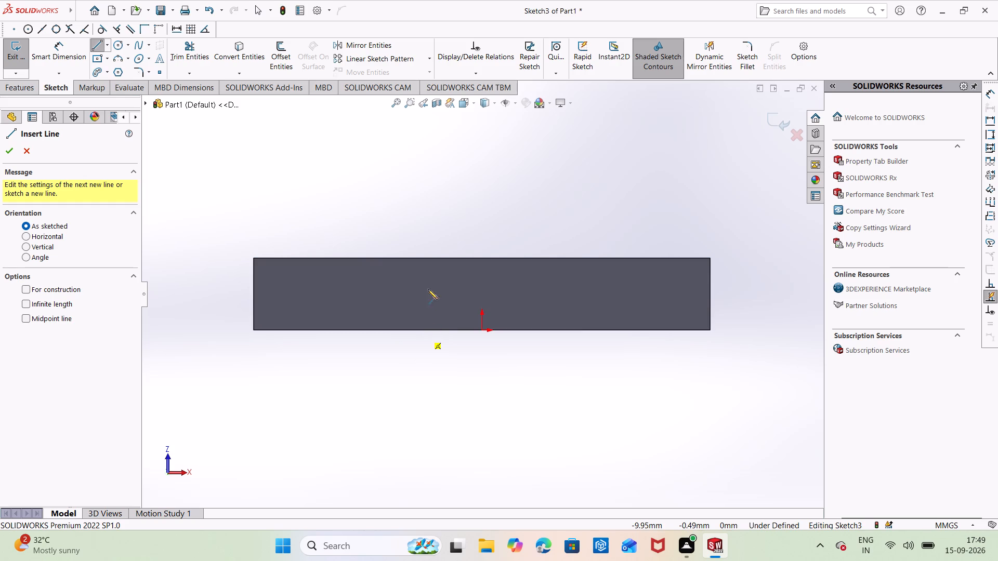
click(419, 402)
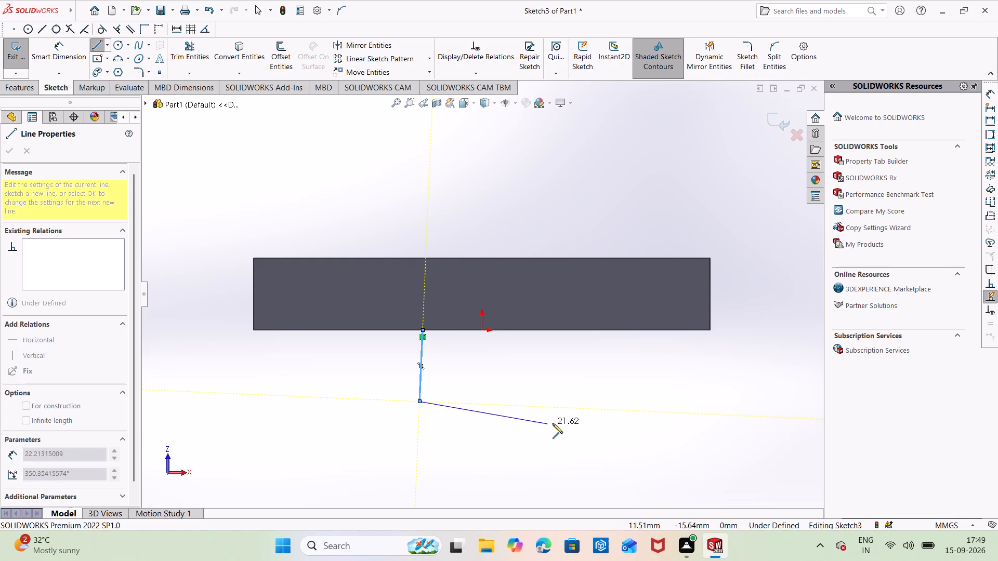
click(533, 403)
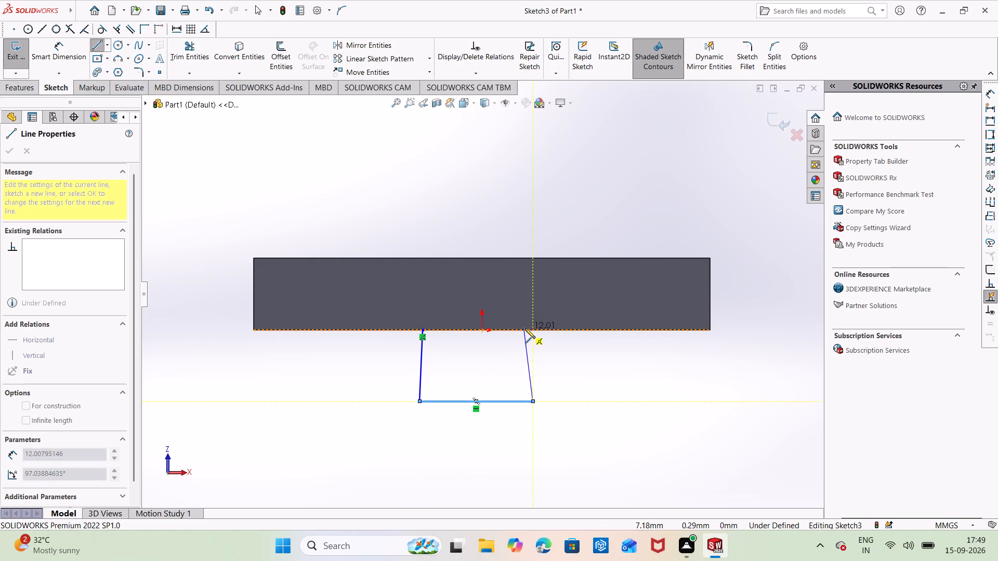
click(535, 330)
key(Escape)
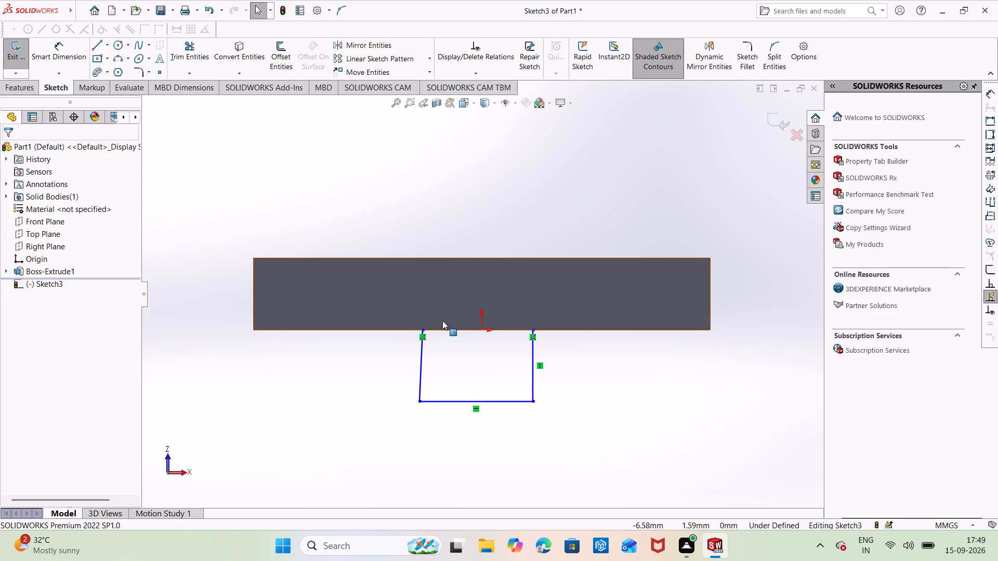
Add a Vertical relation to the slanted left side line of the open profile.
drag(445, 383, 389, 363)
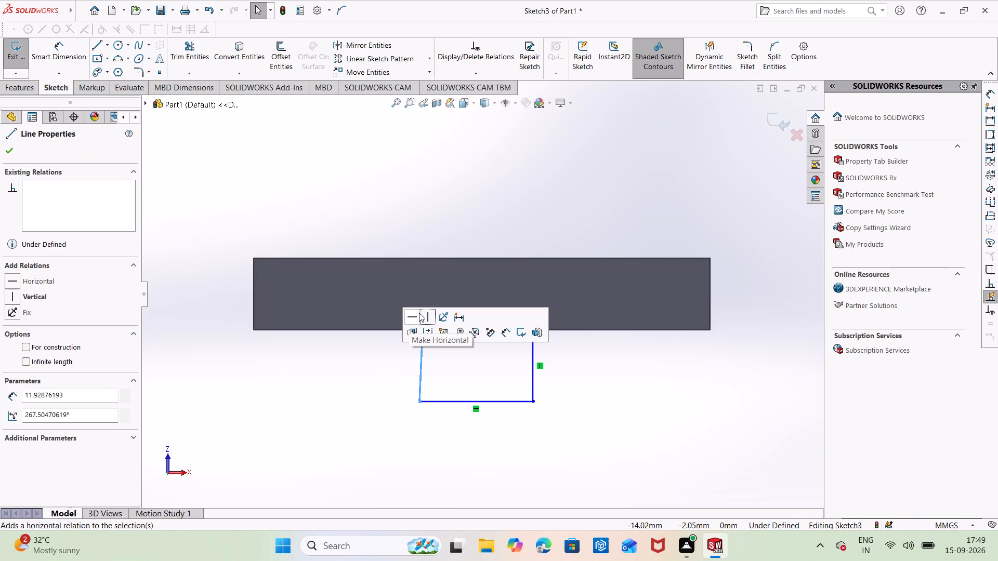
click(434, 322)
click(334, 397)
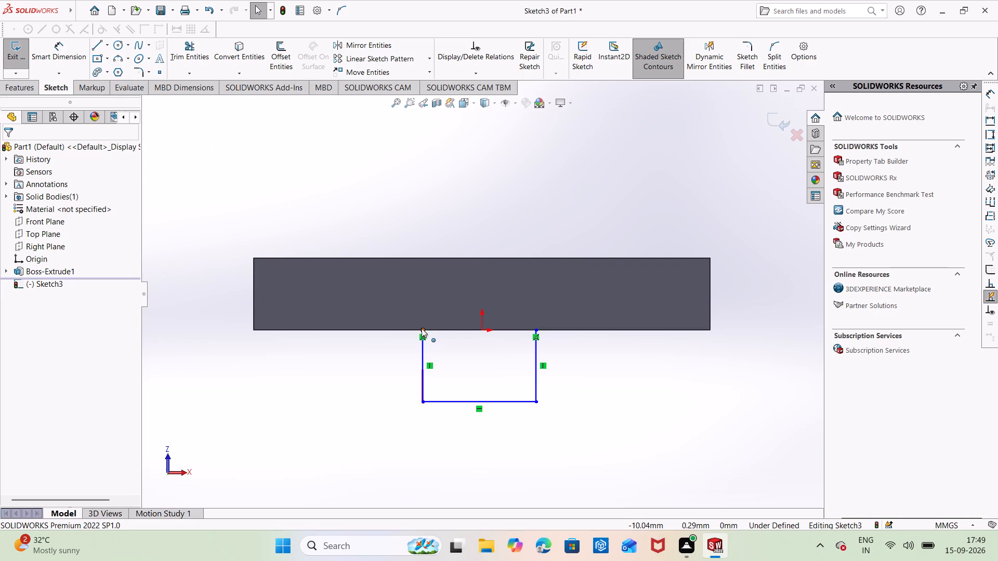
Close the profile with a horizontal line along the plate's edge, joining the upper ends of the two side lines.
right_drag(385, 378, 321, 373)
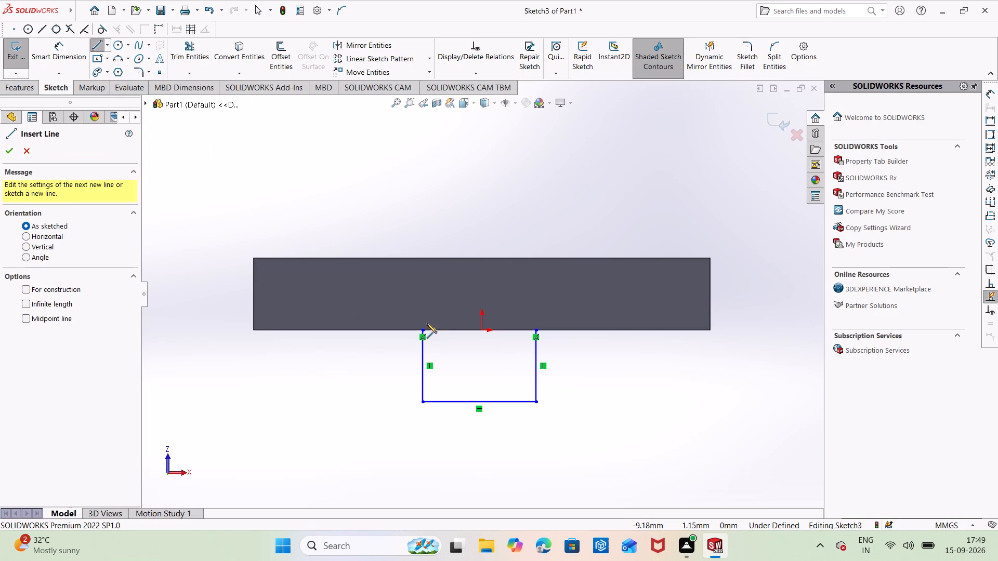
click(424, 330)
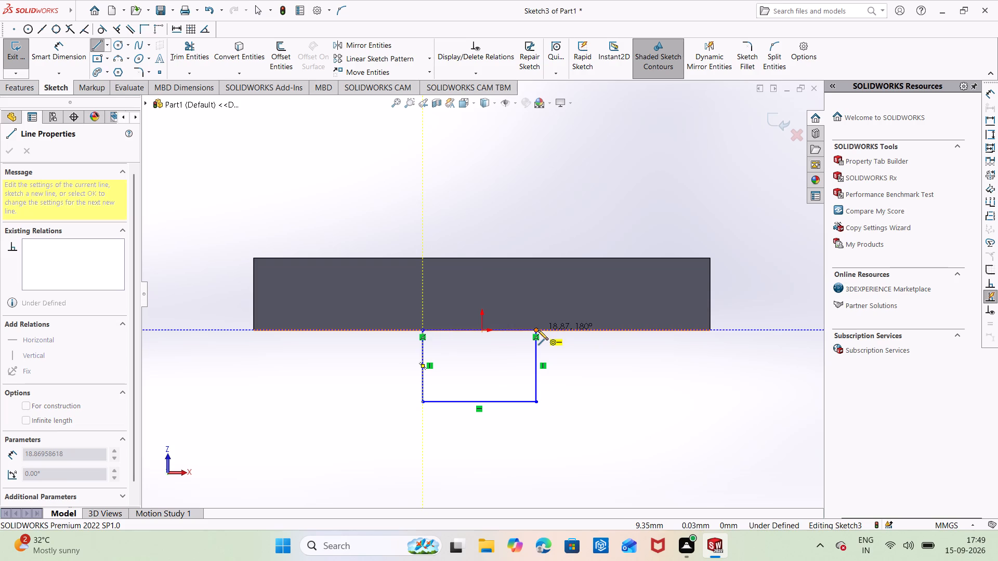
click(537, 331)
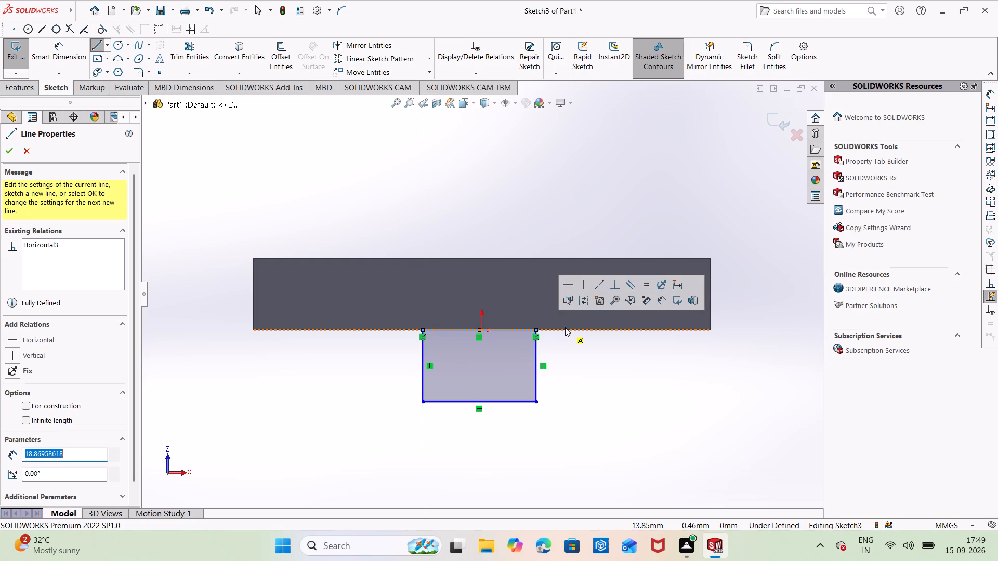
key(Escape)
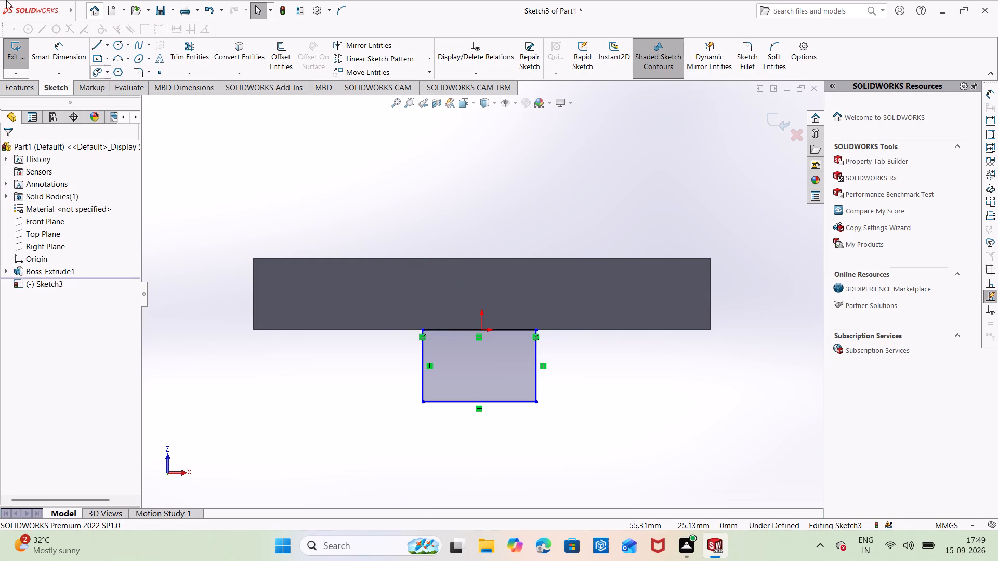
Dimension the profile's bottom line with Smart Dimension and set its width to 28 mm.
click(55, 51)
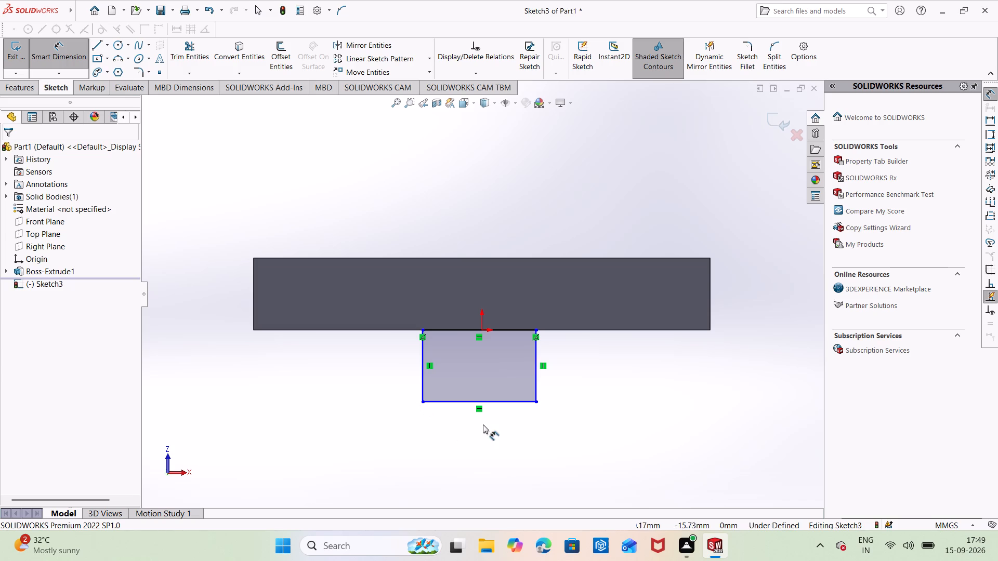
click(464, 404)
click(476, 458)
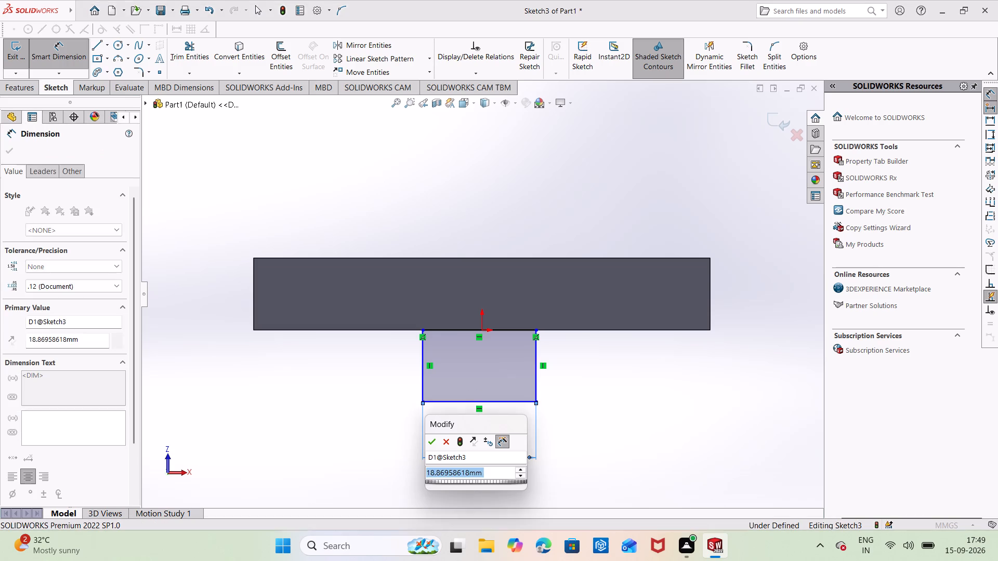
key(BackSpace)
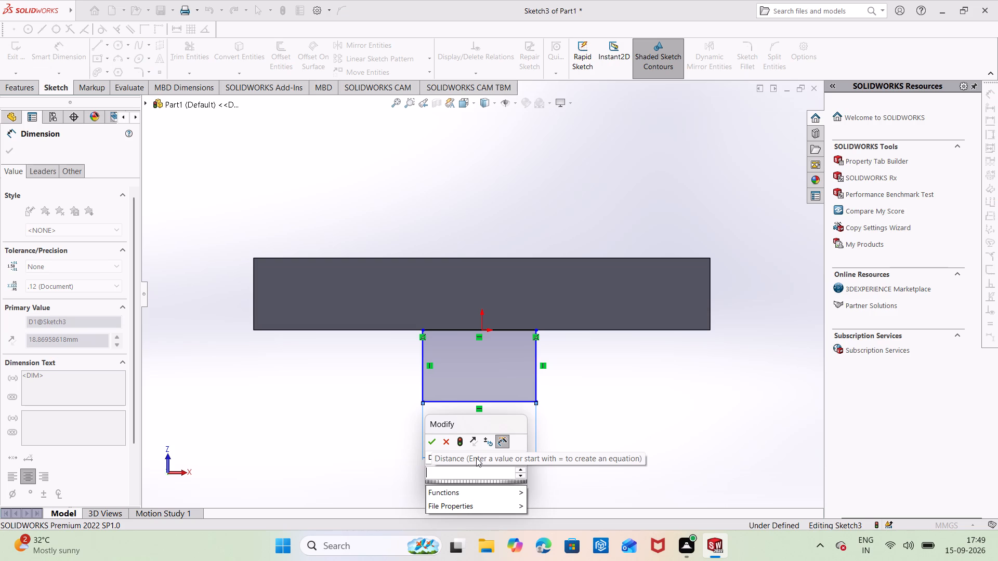
text(28)
key(Return)
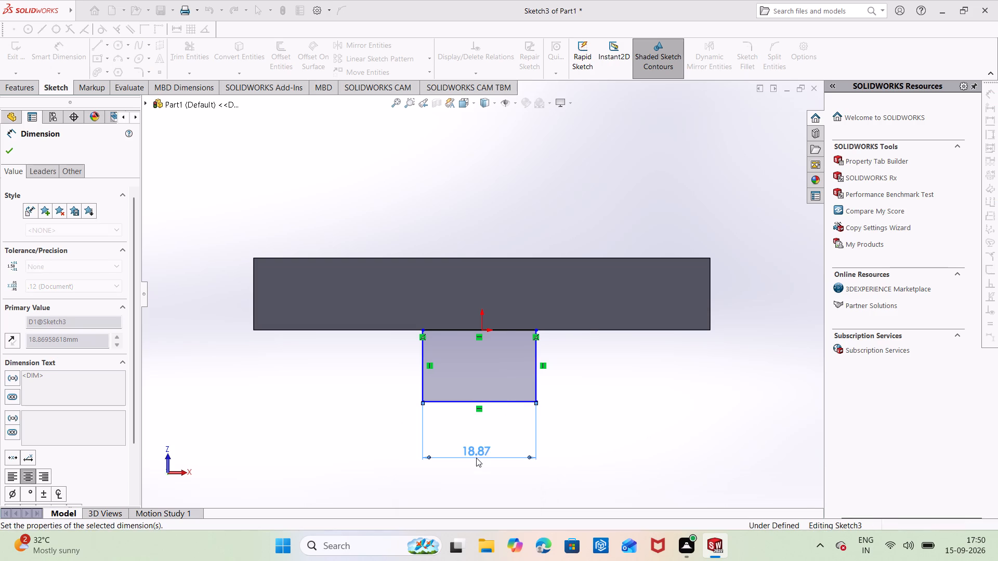
click(391, 403)
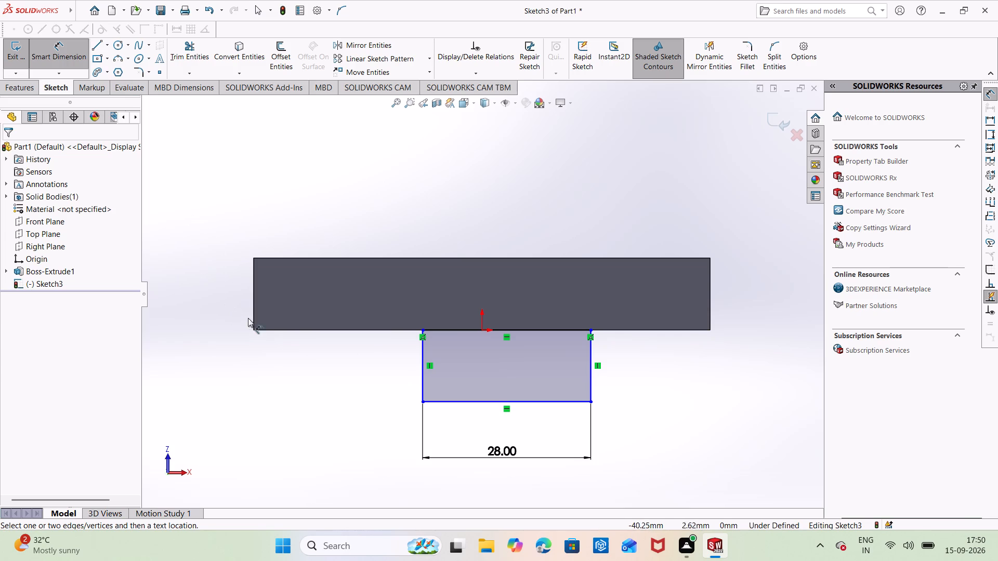
Dimension from the plate's lower-left corner to the profile's upper-left corner and set the distance to 24 mm.
click(253, 330)
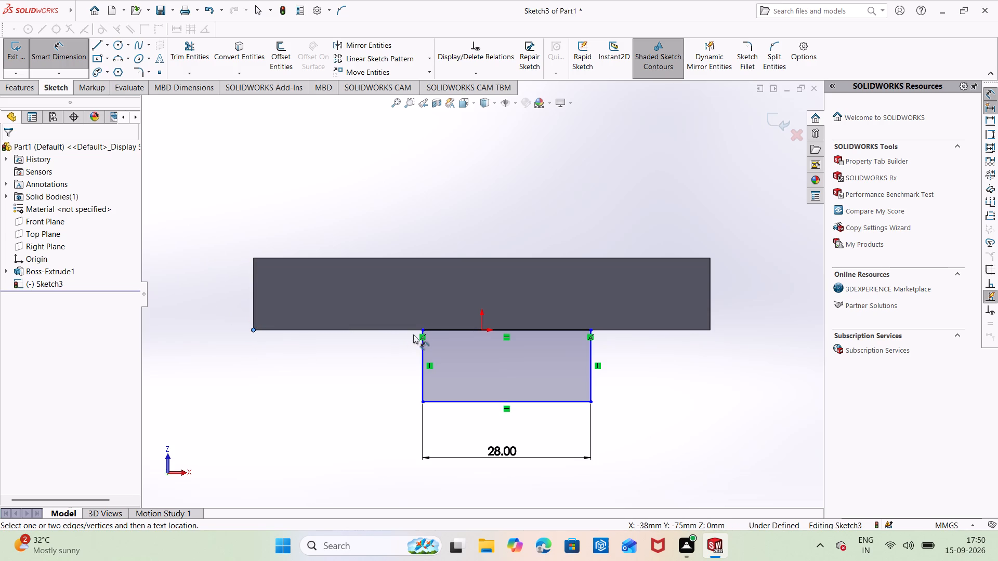
click(423, 332)
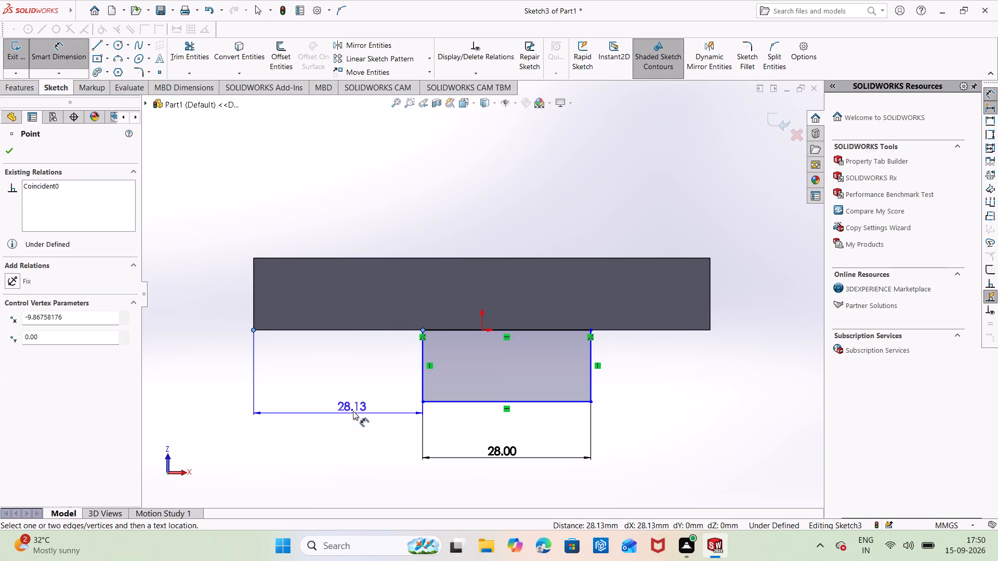
click(357, 410)
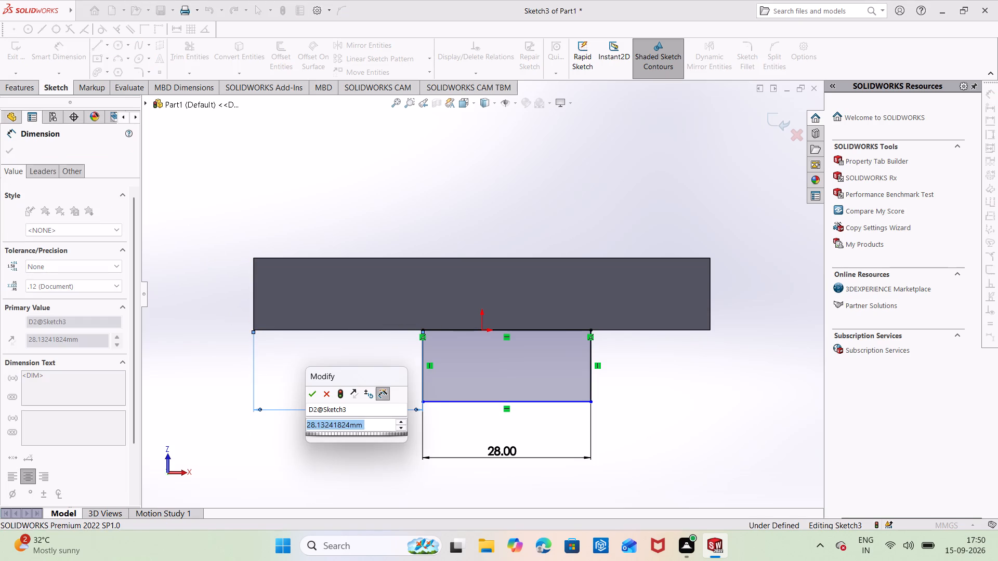
key(BackSpace)
text(24)
key(Return)
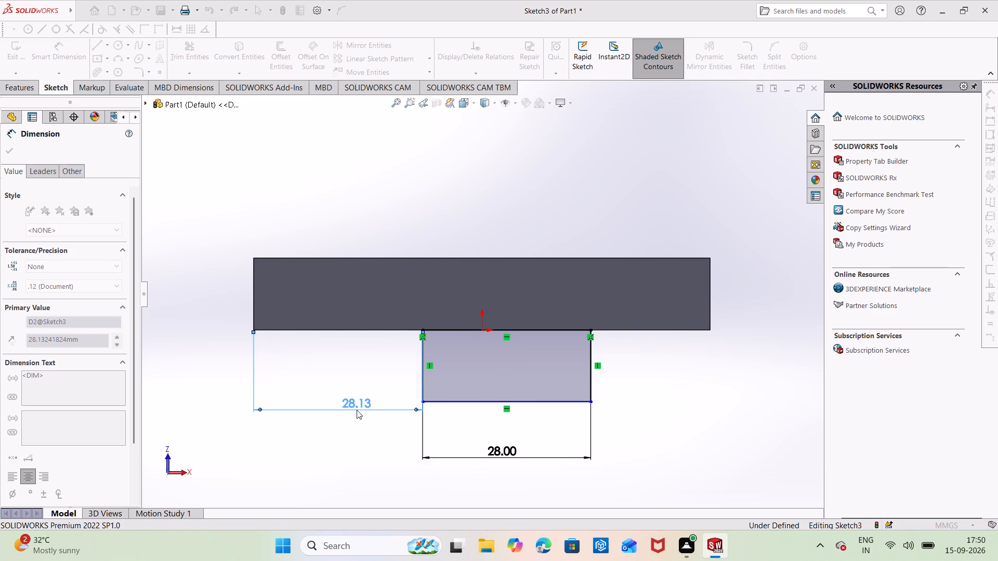
click(427, 123)
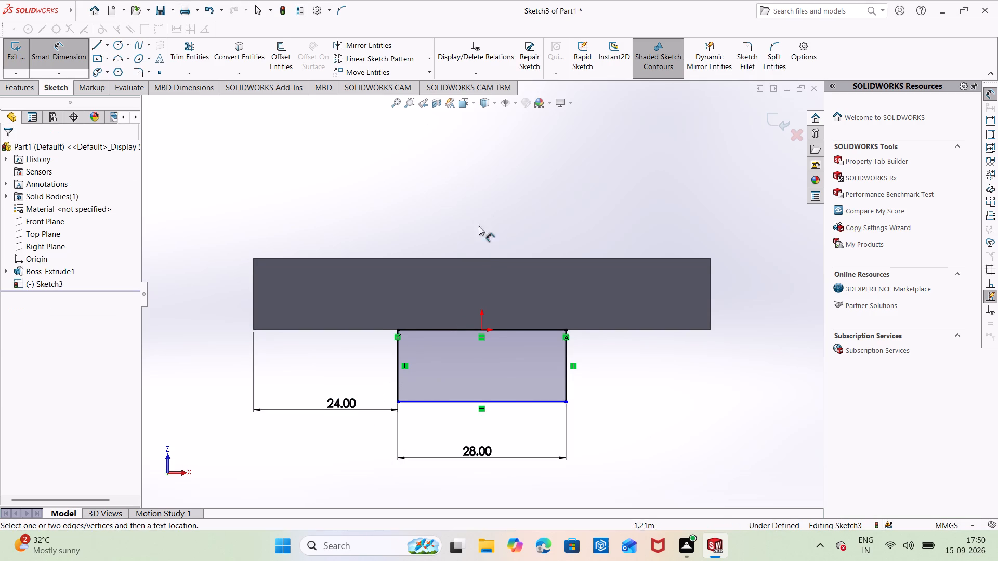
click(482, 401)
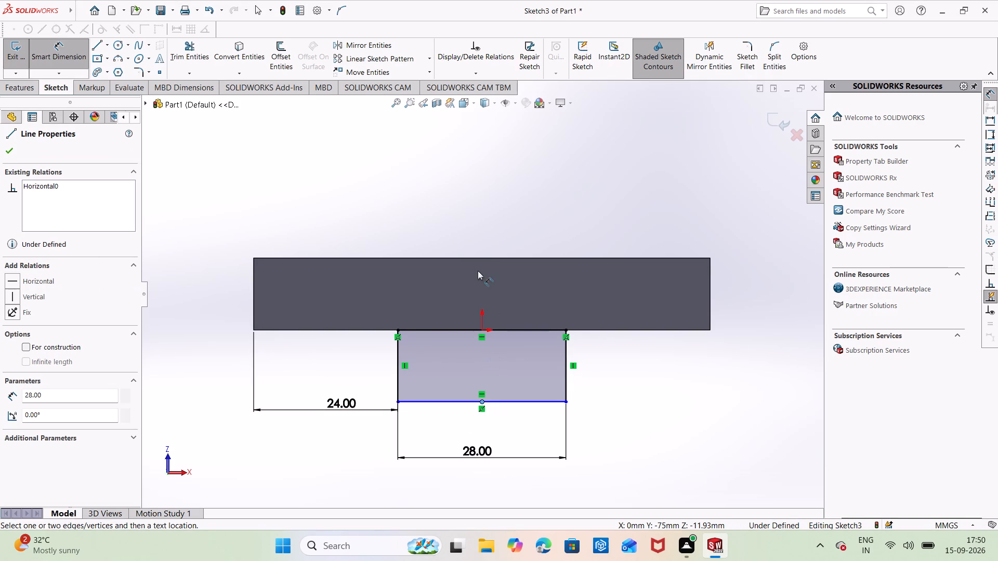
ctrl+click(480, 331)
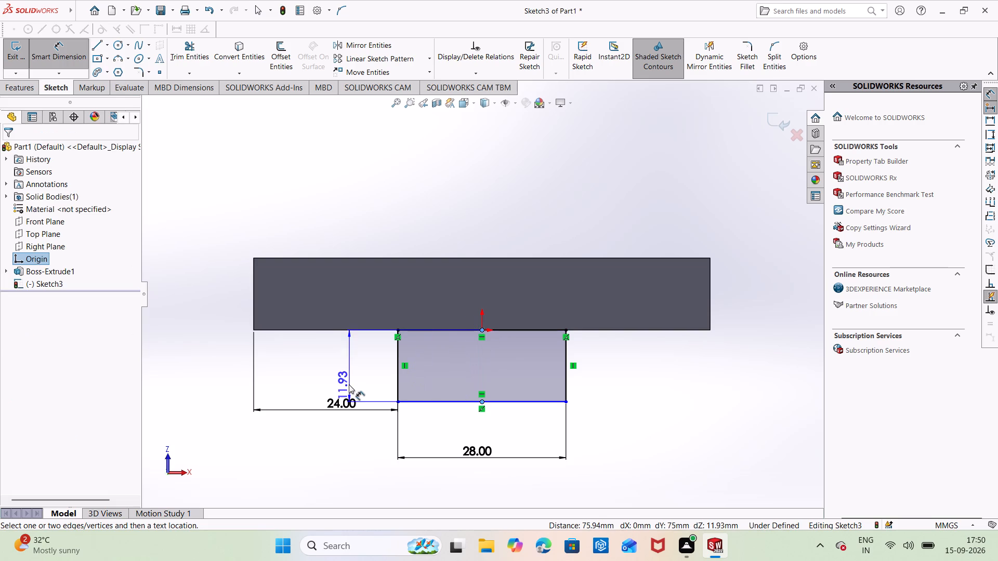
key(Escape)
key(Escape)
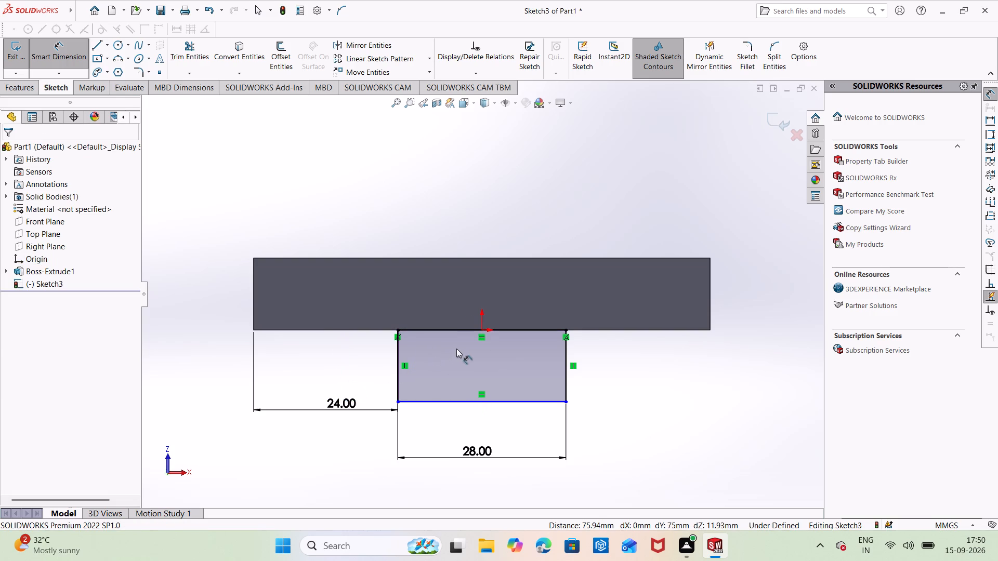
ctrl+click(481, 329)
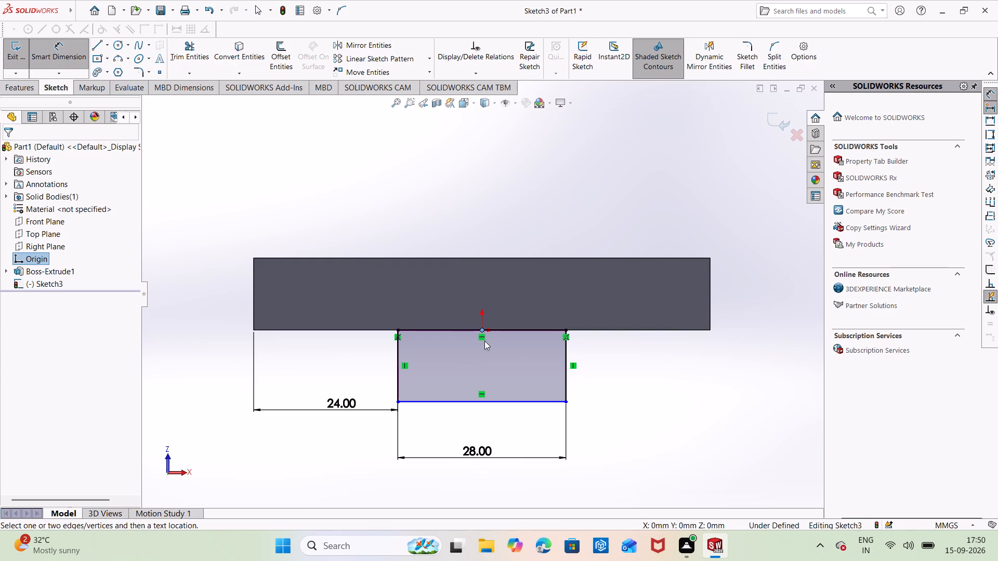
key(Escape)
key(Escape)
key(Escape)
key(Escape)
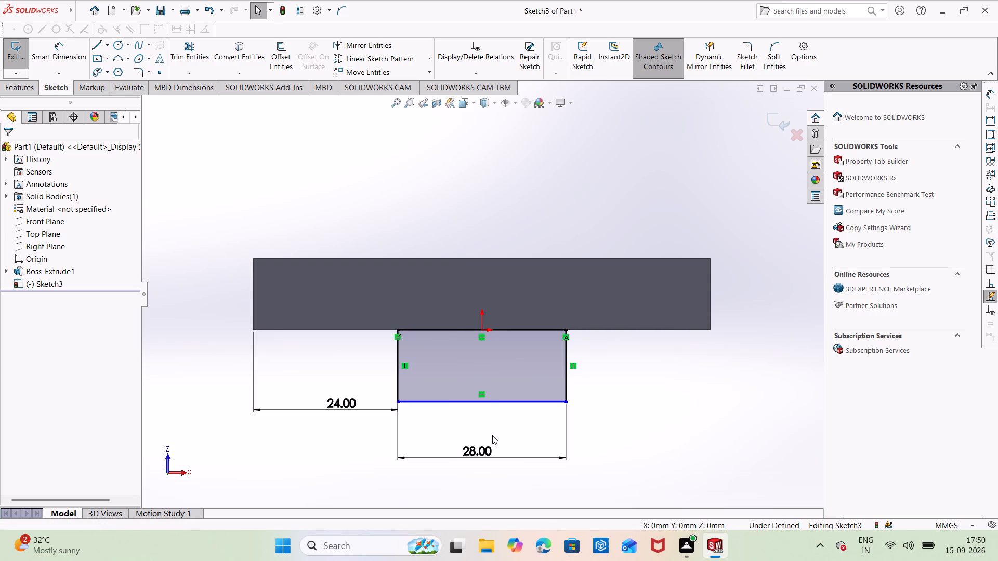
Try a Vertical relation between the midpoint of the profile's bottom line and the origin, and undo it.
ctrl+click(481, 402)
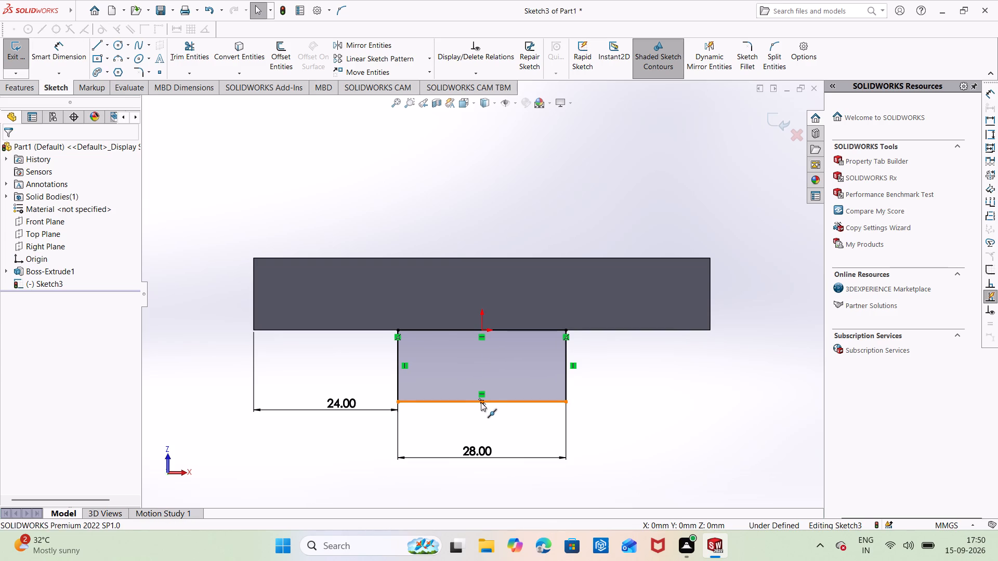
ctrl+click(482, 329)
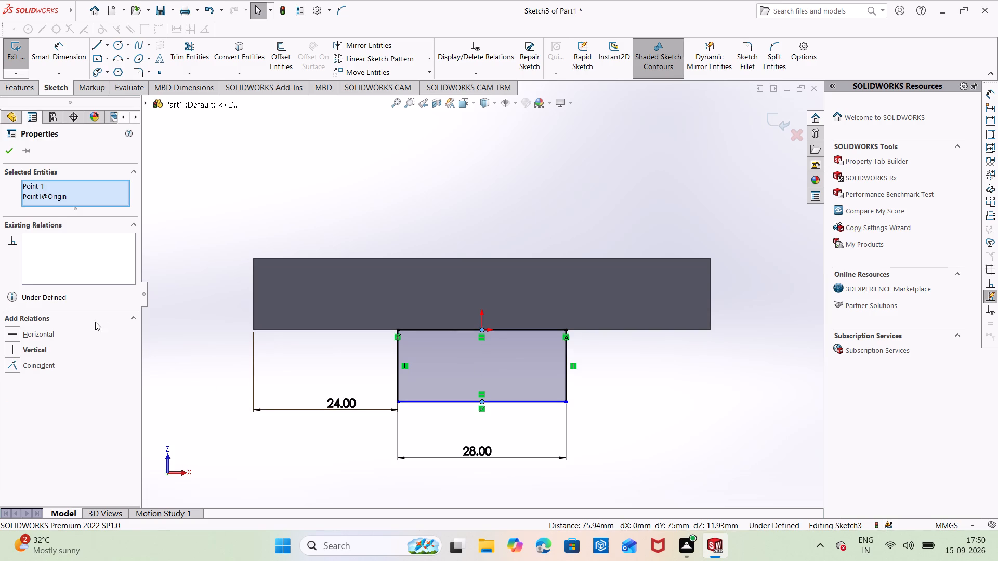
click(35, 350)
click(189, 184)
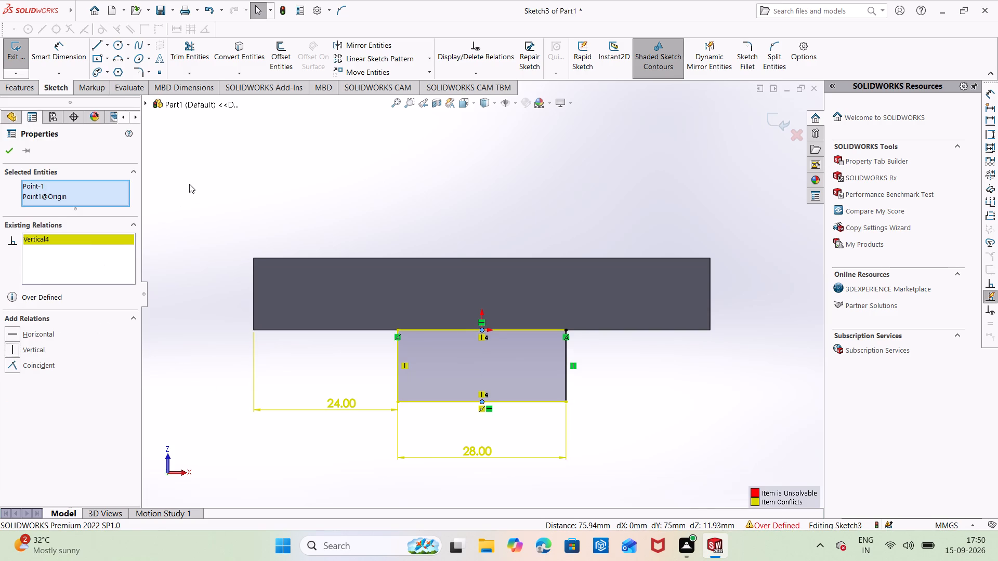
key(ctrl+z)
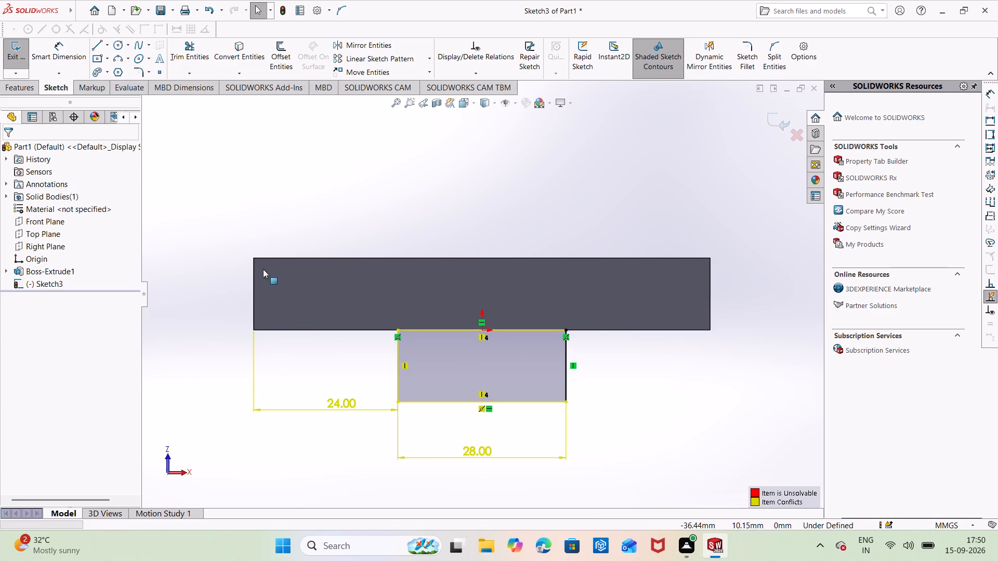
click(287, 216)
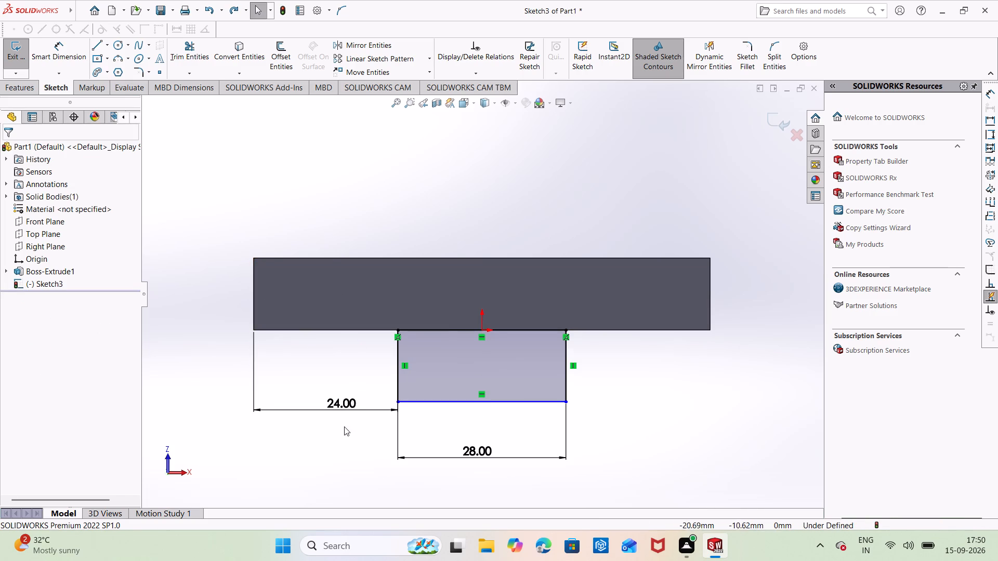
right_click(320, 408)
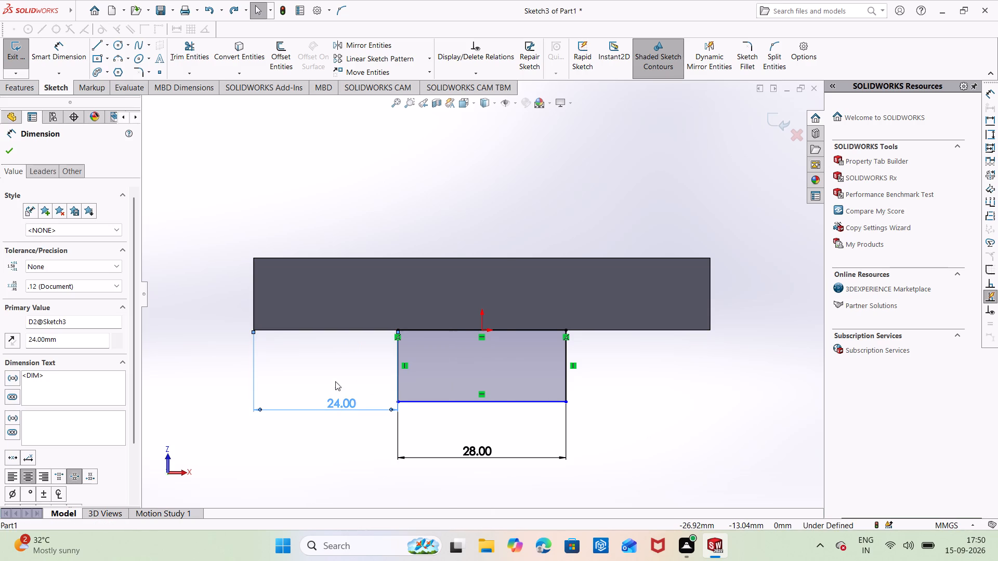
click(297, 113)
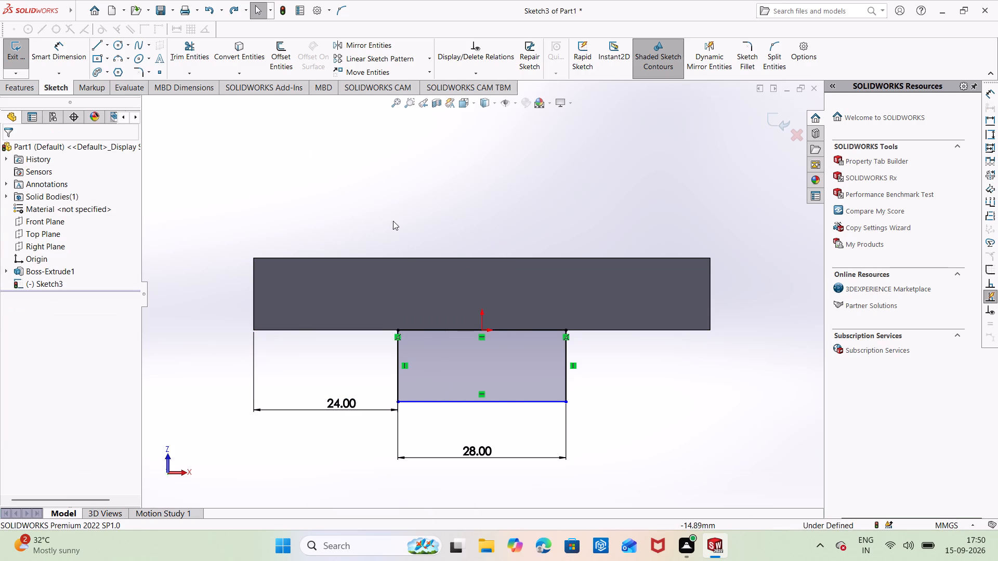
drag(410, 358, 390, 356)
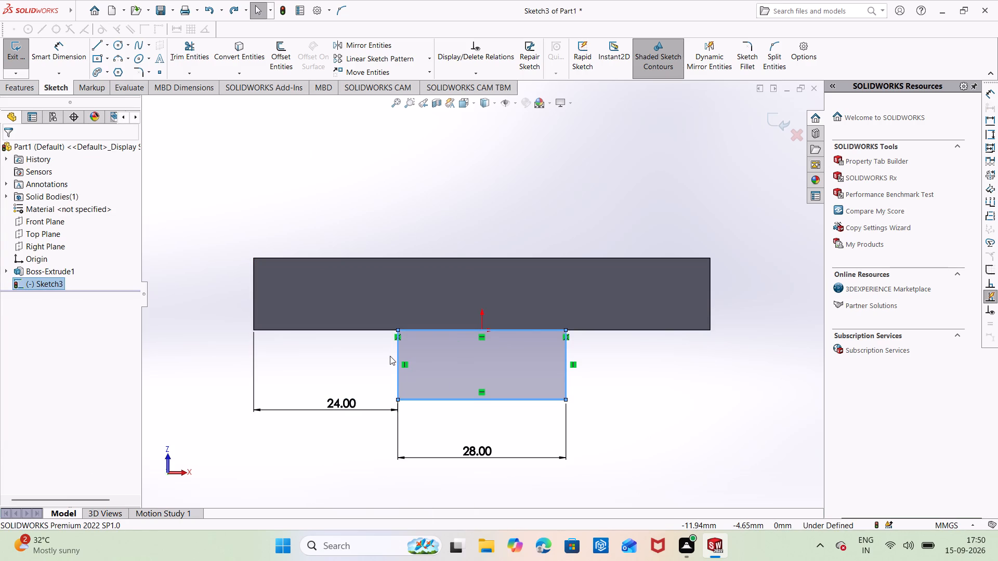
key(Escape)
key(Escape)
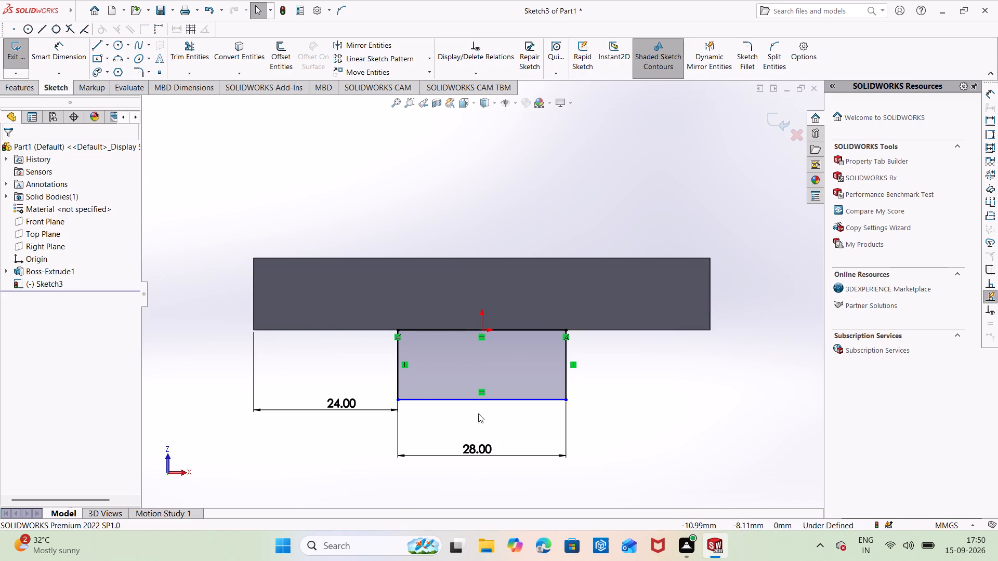
Dimension the profile's vertical side line with Smart Dimension and set its height to 12 mm.
right_click(633, 400)
right_drag(633, 400, 620, 396)
right_drag(602, 396, 574, 395)
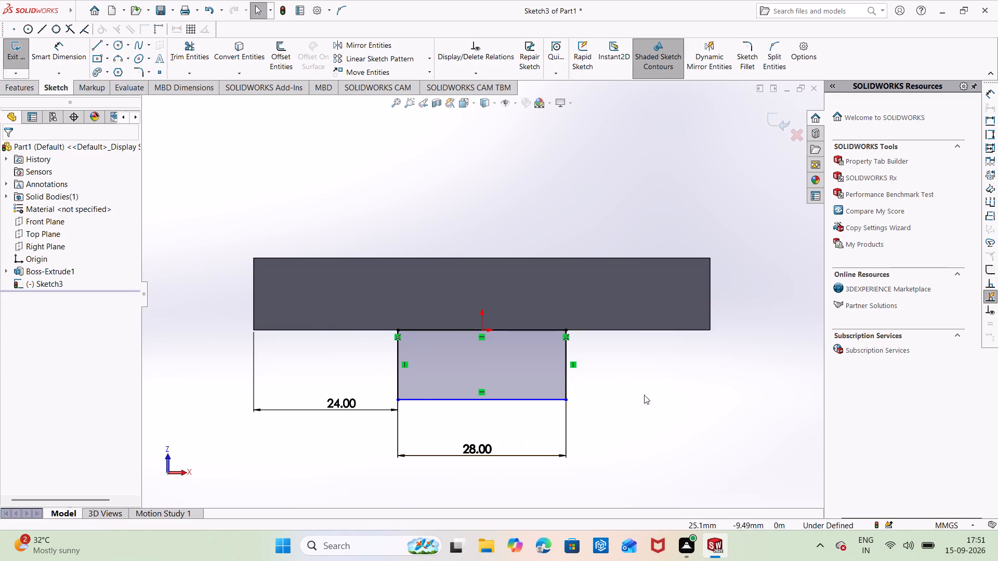
drag(668, 398, 596, 382)
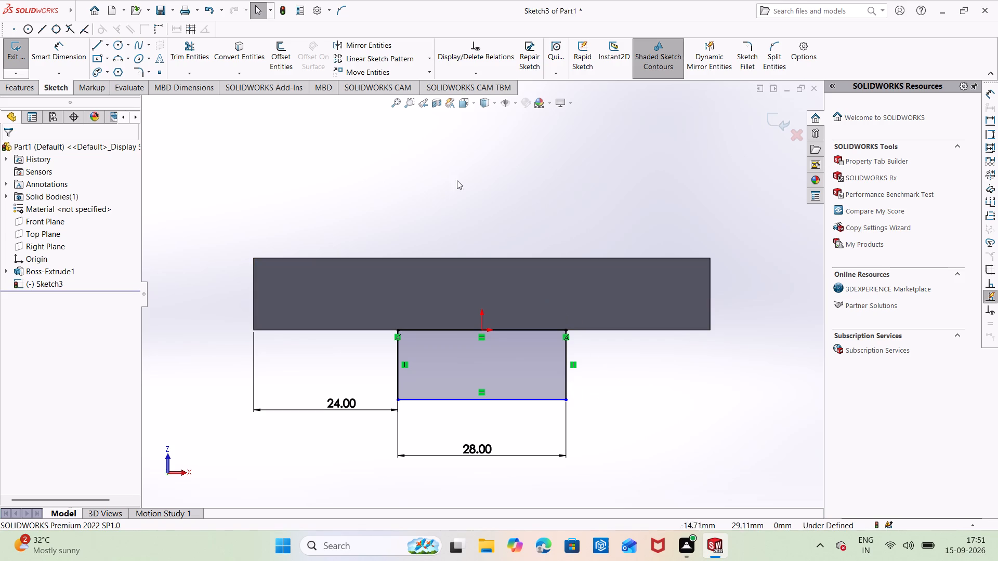
right_drag(462, 199, 502, 133)
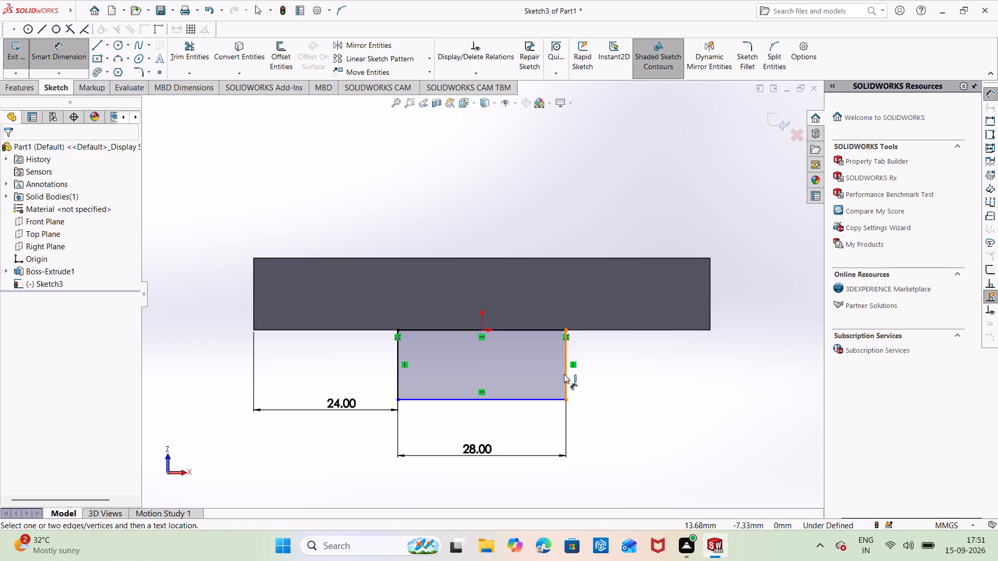
click(564, 374)
click(619, 369)
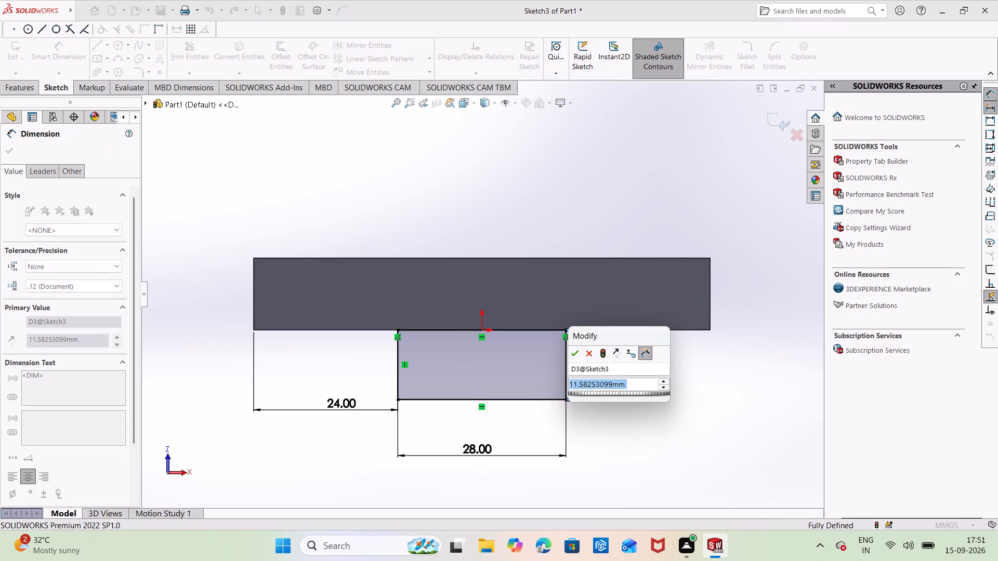
key(BackSpace)
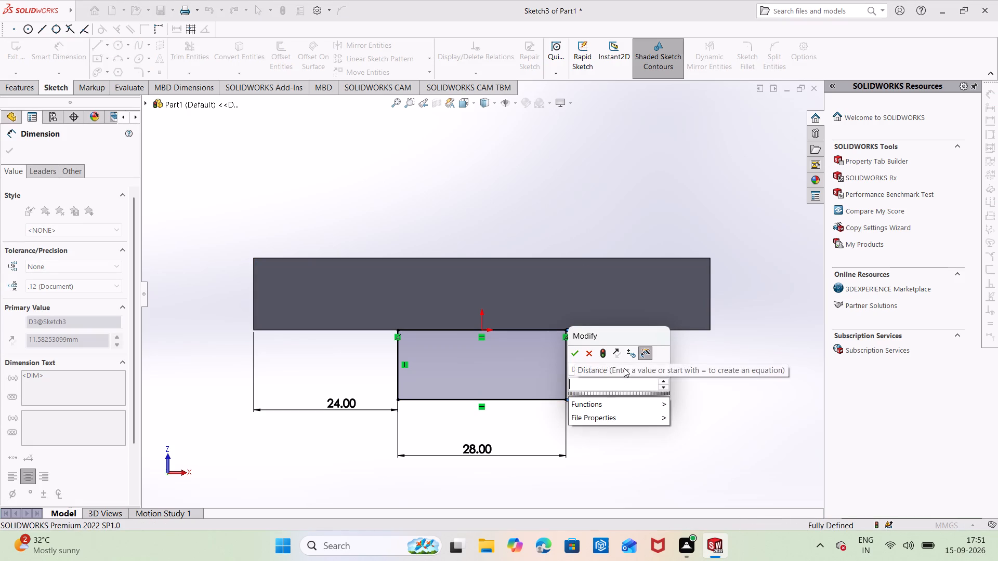
text(12)
key(Return)
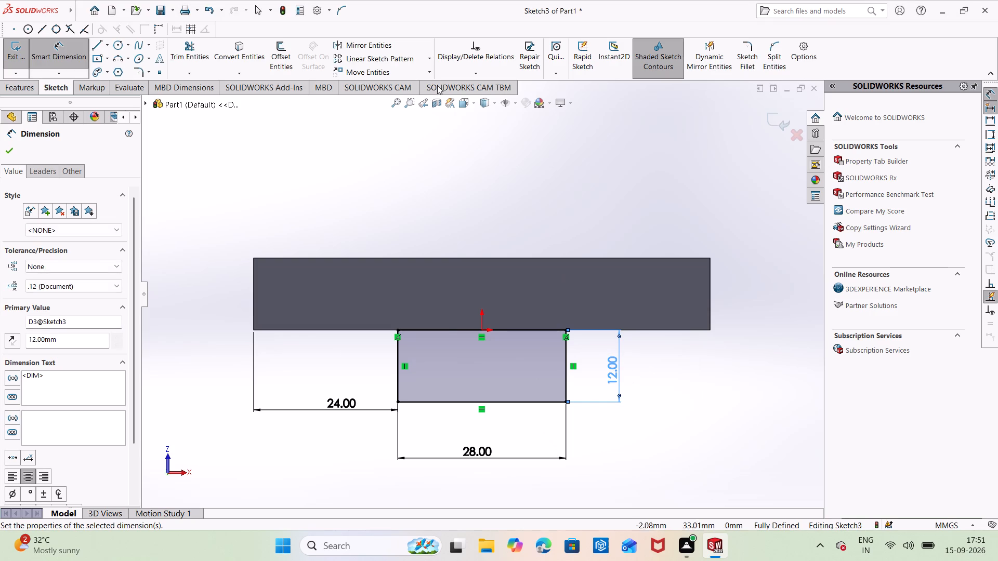
click(371, 163)
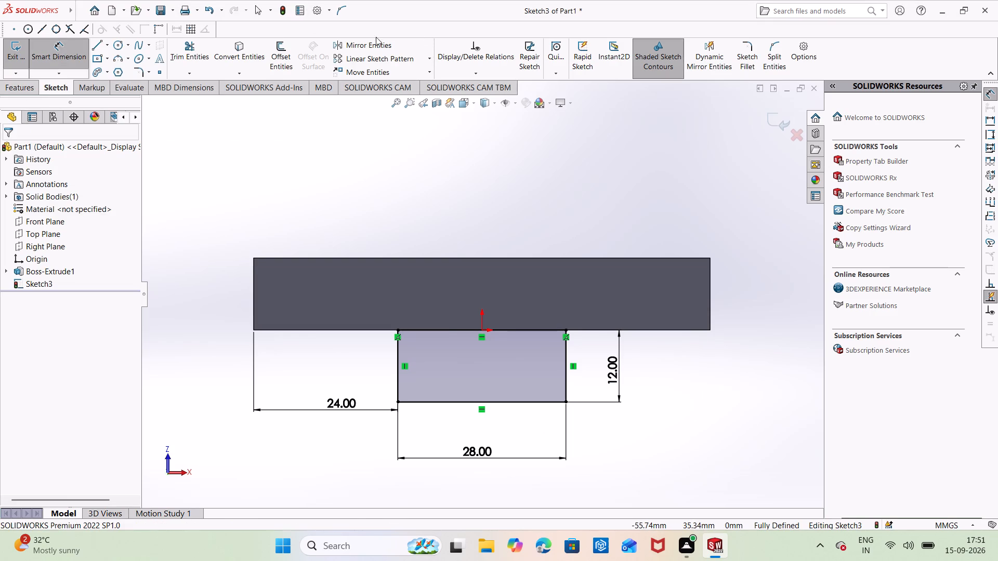
Extrude the profile as a boss in the reversed direction, Through All, so it runs along the plate's underside.
click(21, 87)
click(16, 50)
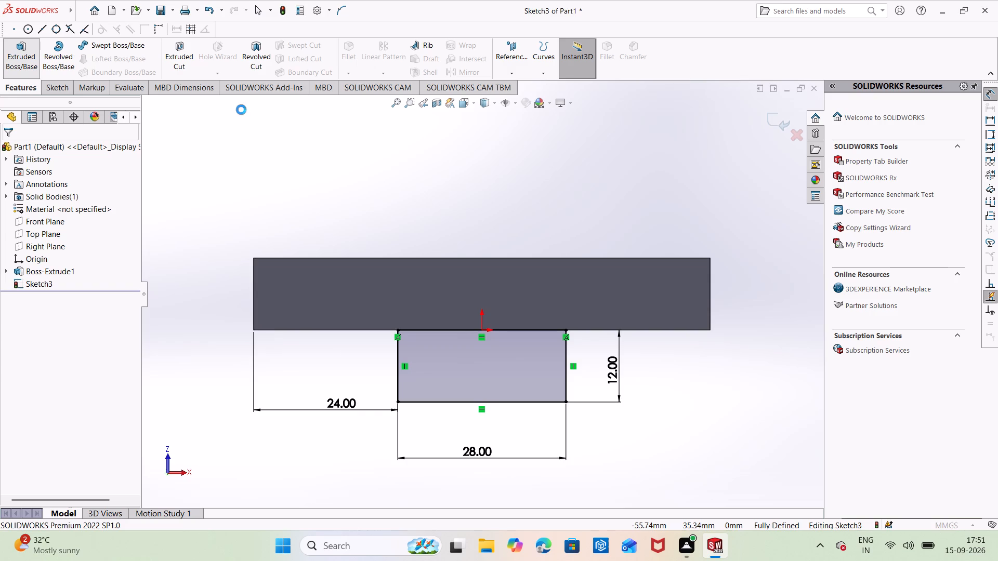
middle_drag(314, 166, 375, 223)
middle_drag(344, 211, 367, 230)
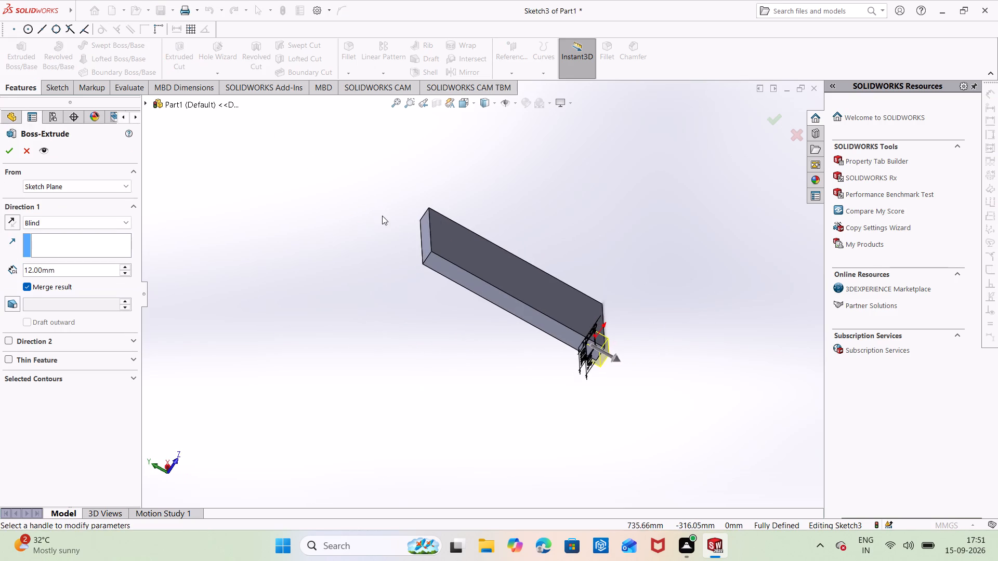
middle_drag(442, 294, 355, 367)
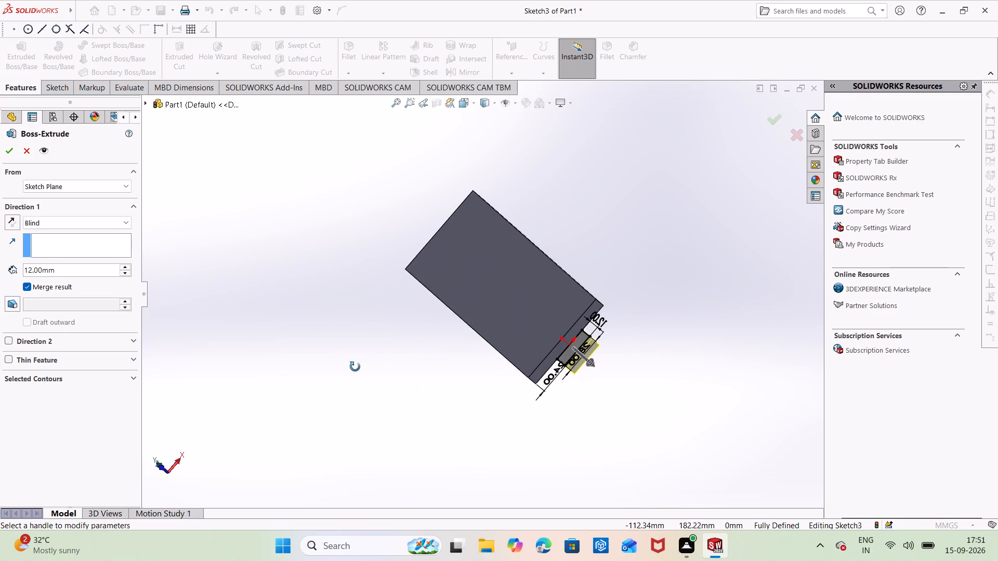
middle_drag(355, 367, 345, 371)
middle_drag(394, 345, 344, 236)
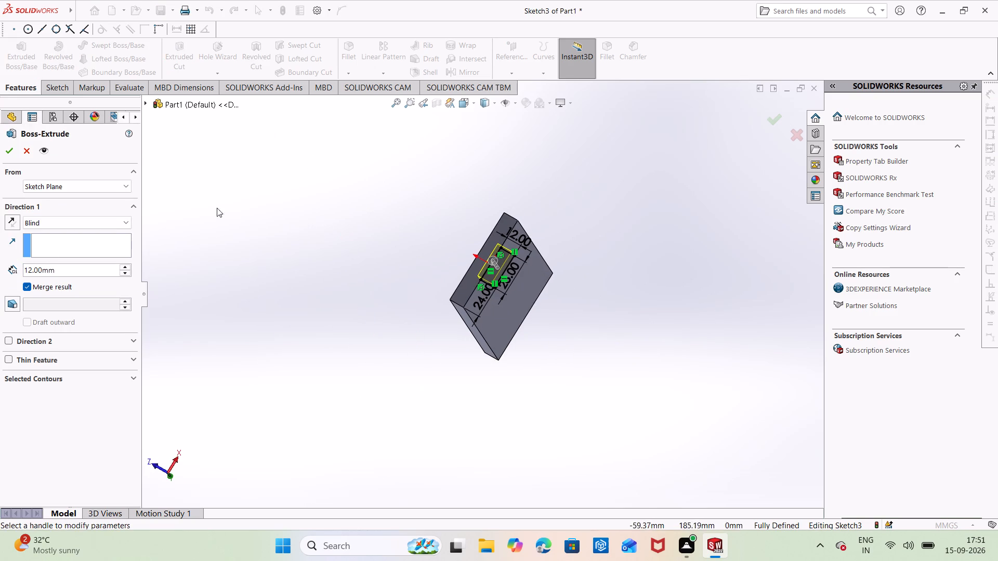
middle_drag(362, 245, 322, 235)
scroll(362, 245, up, 1)
click(12, 219)
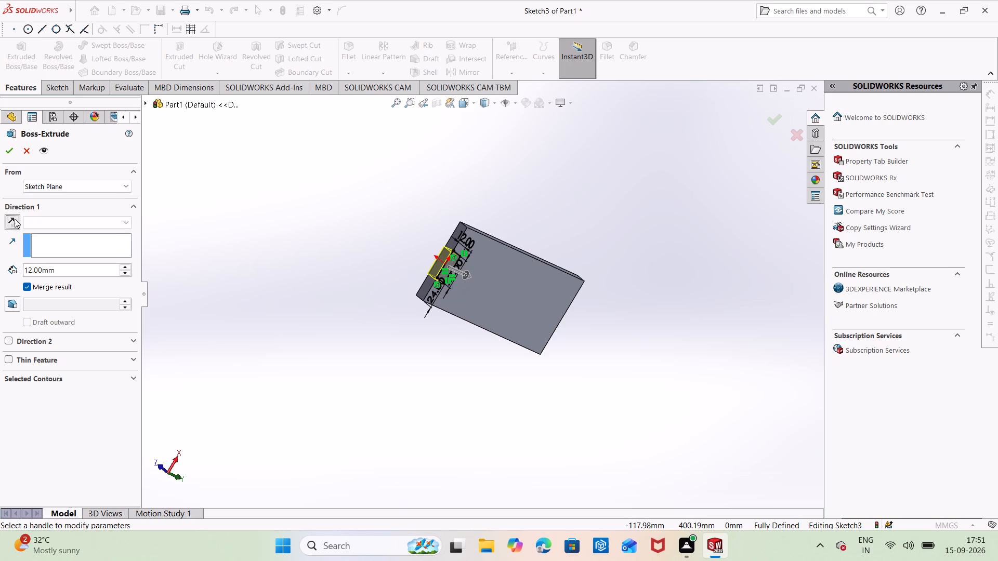
click(107, 222)
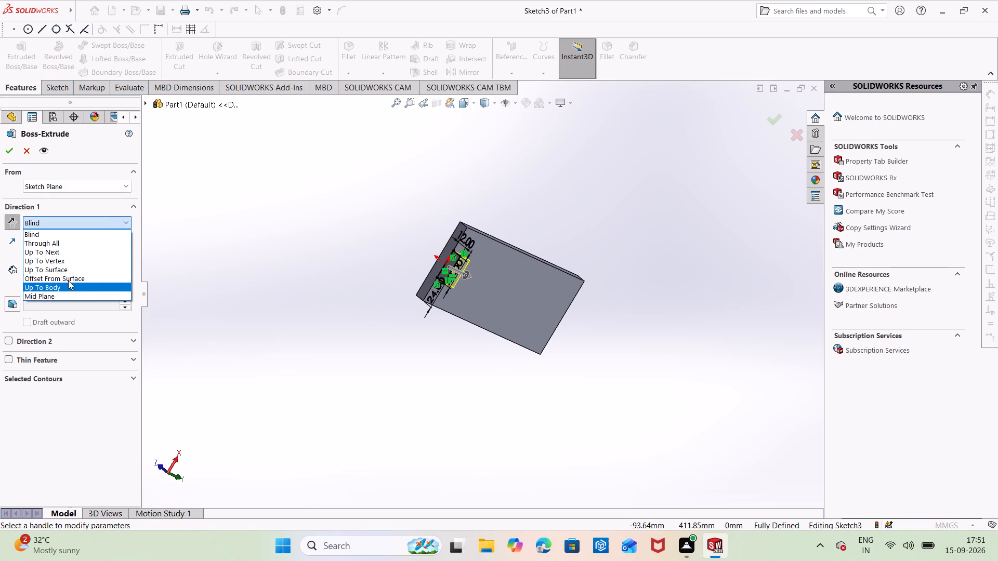
click(56, 239)
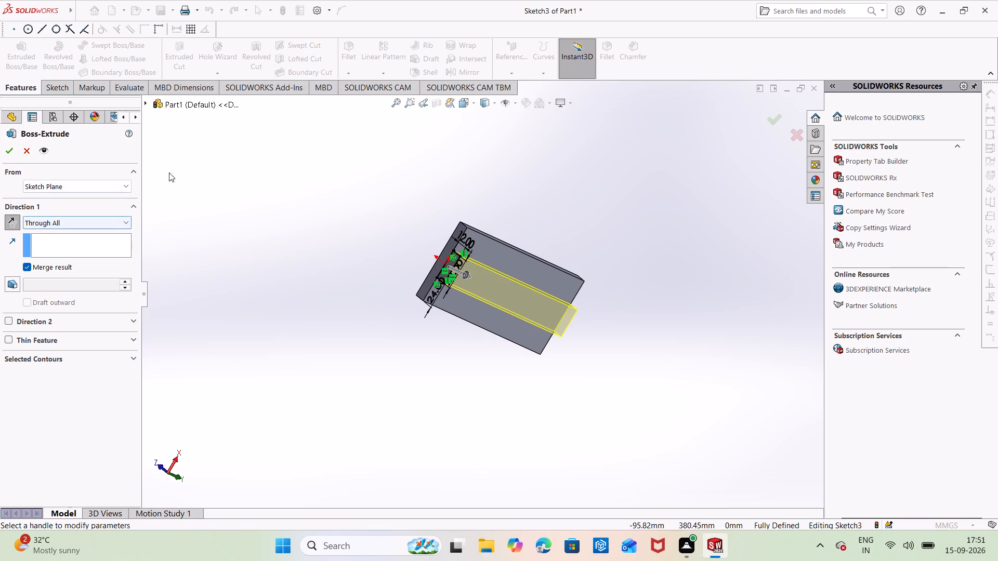
middle_drag(218, 158, 164, 234)
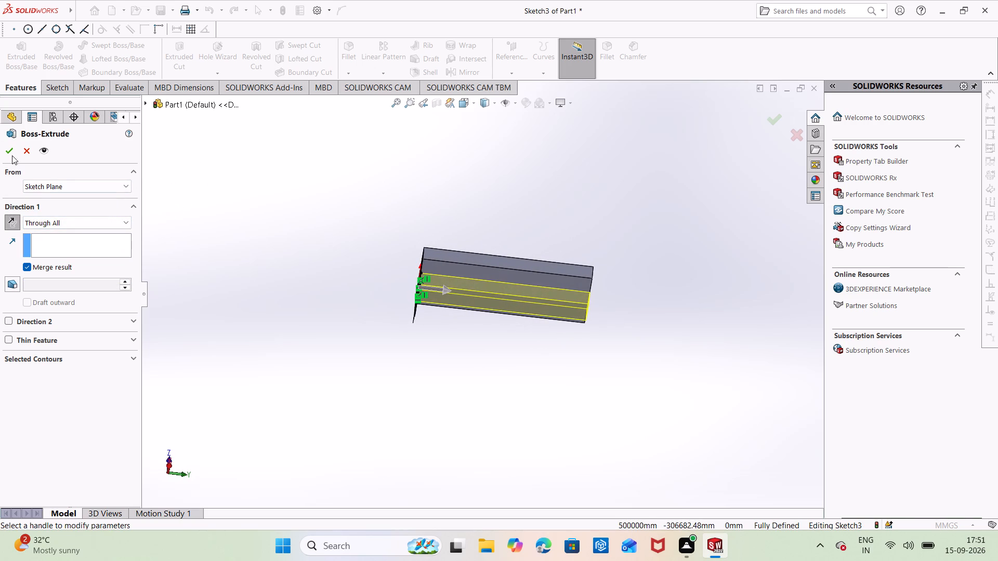
click(9, 151)
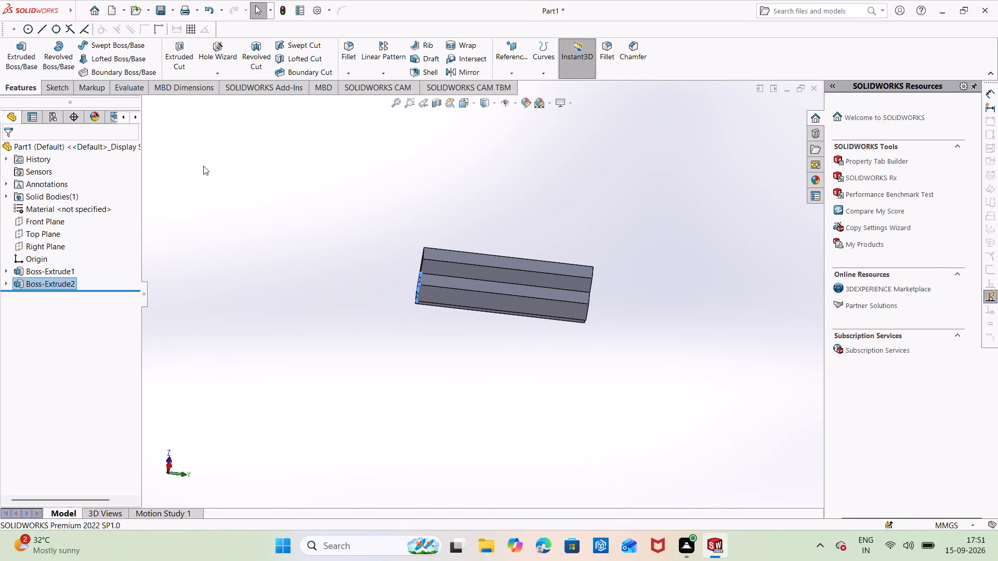
middle_drag(249, 201, 314, 320)
click(384, 233)
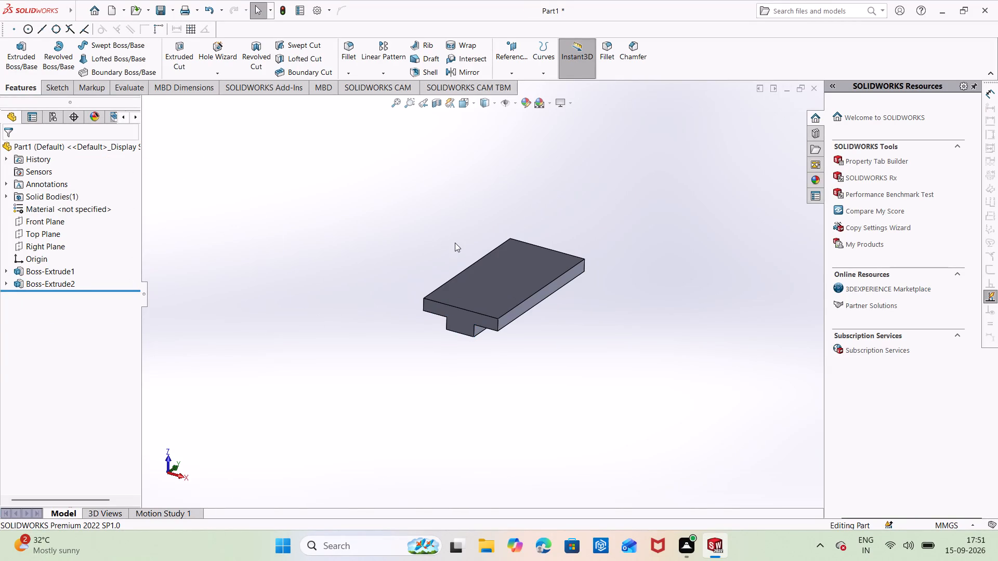
Start a sketch on the plate's top face and draw a circle of about 13 mm radius, centred about 57 mm above the origin.
middle_drag(455, 243, 469, 261)
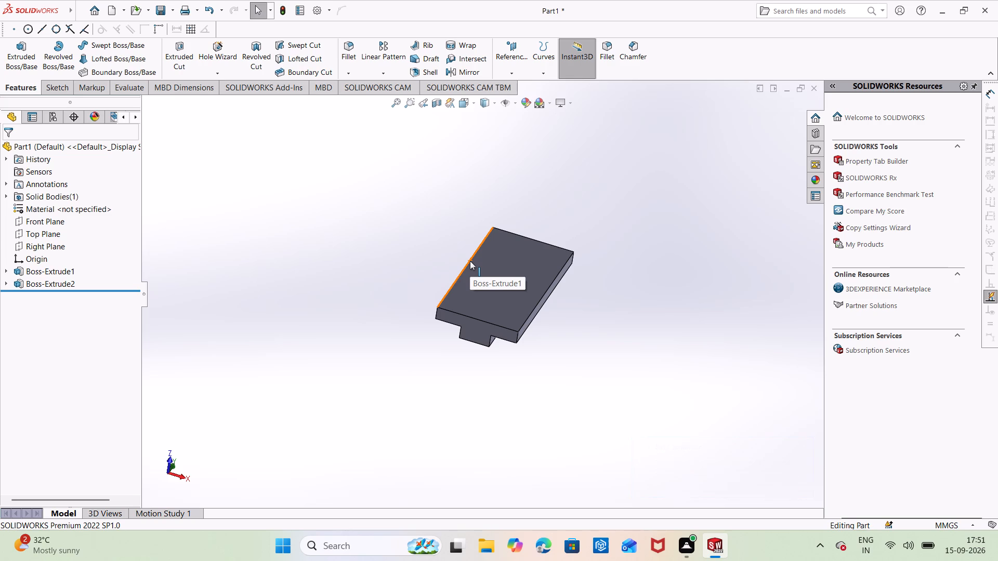
right_click(501, 284)
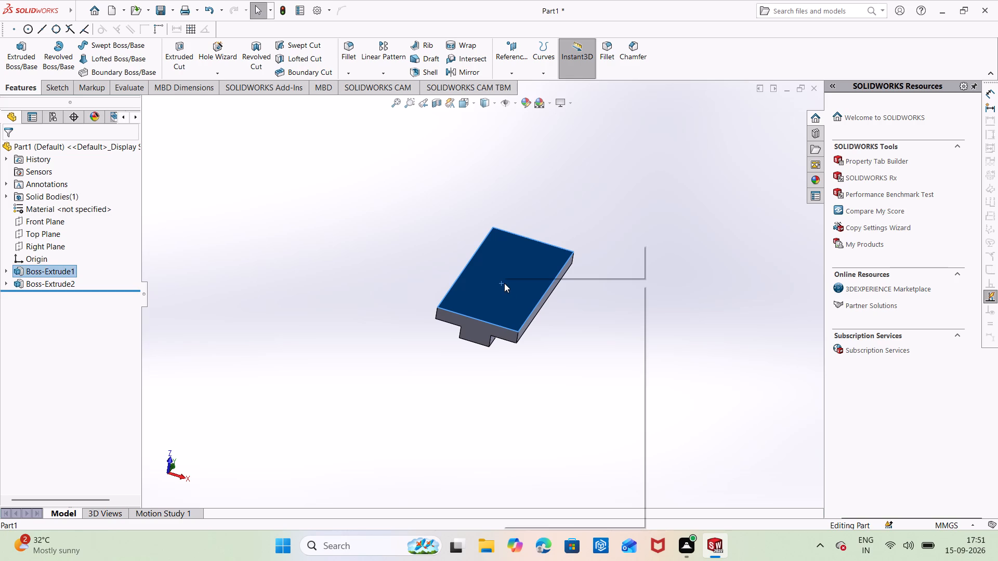
click(531, 266)
click(635, 236)
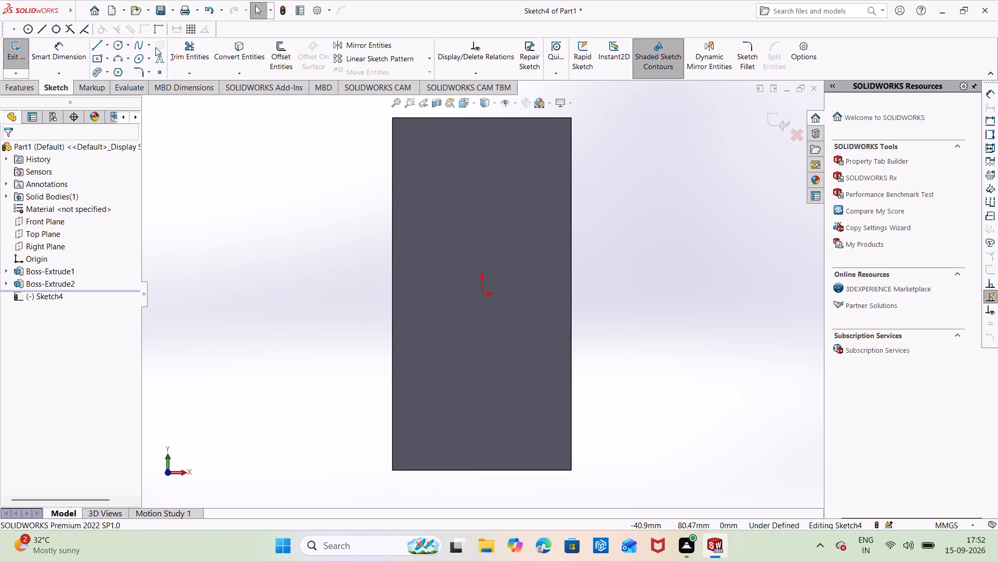
click(116, 45)
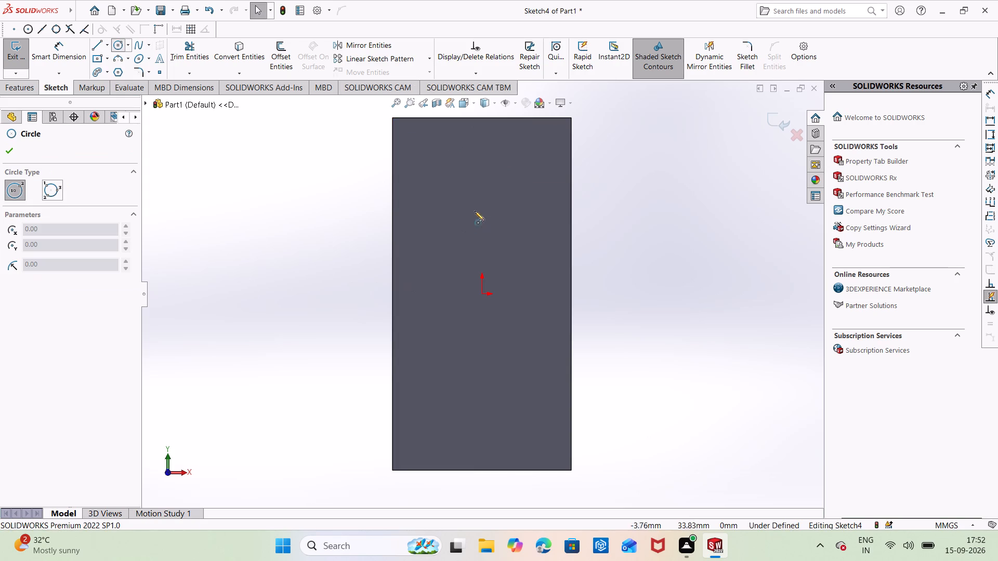
click(484, 159)
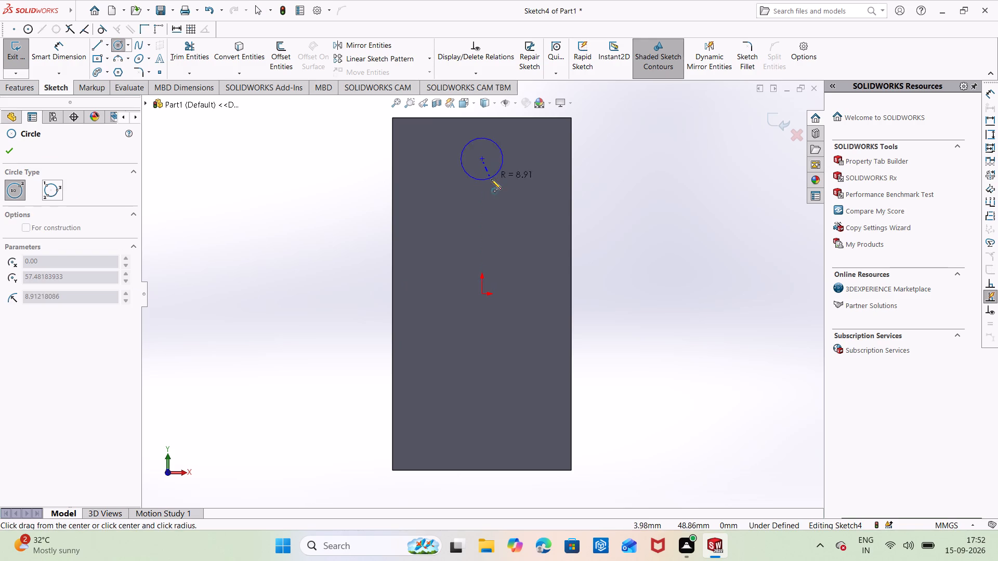
click(497, 186)
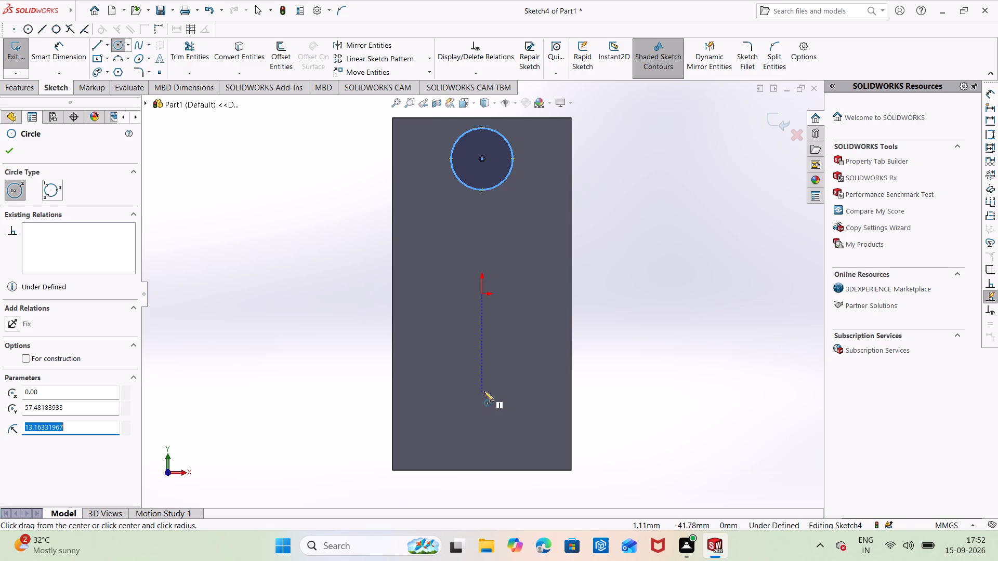
Draw a second circle of about 15.5 mm radius, centred about 40 mm directly below the origin.
click(482, 389)
click(507, 416)
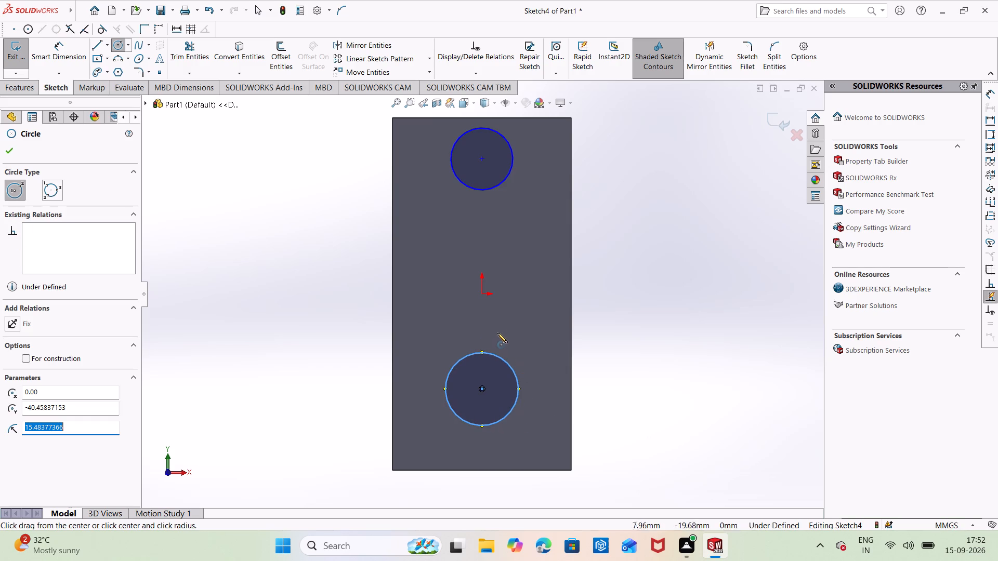
key(Escape)
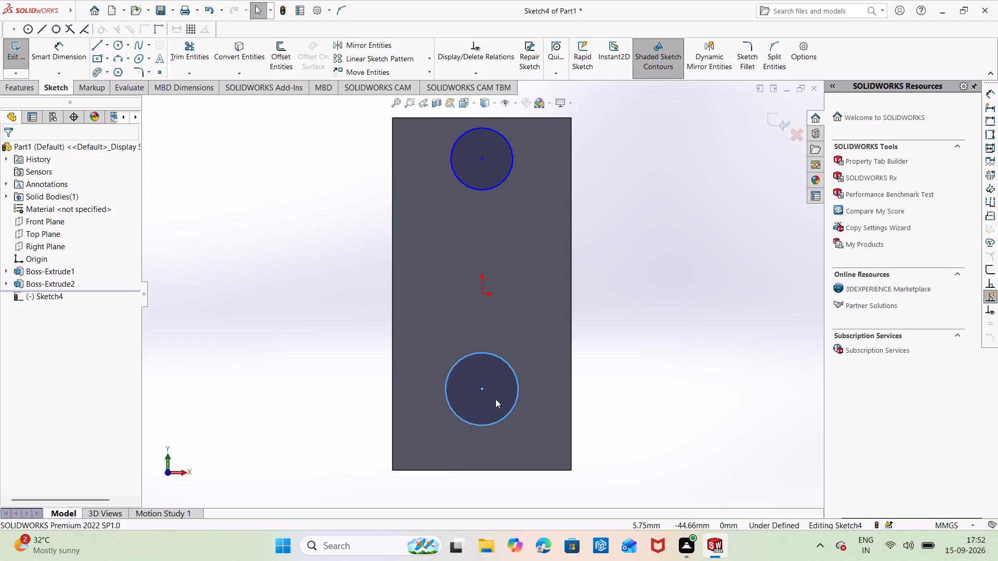
click(482, 390)
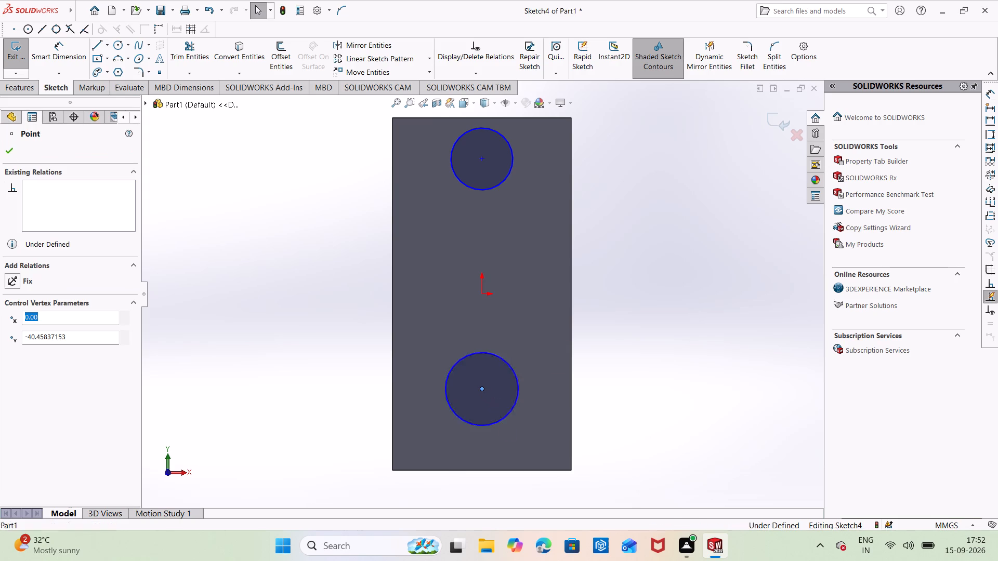
key(Escape)
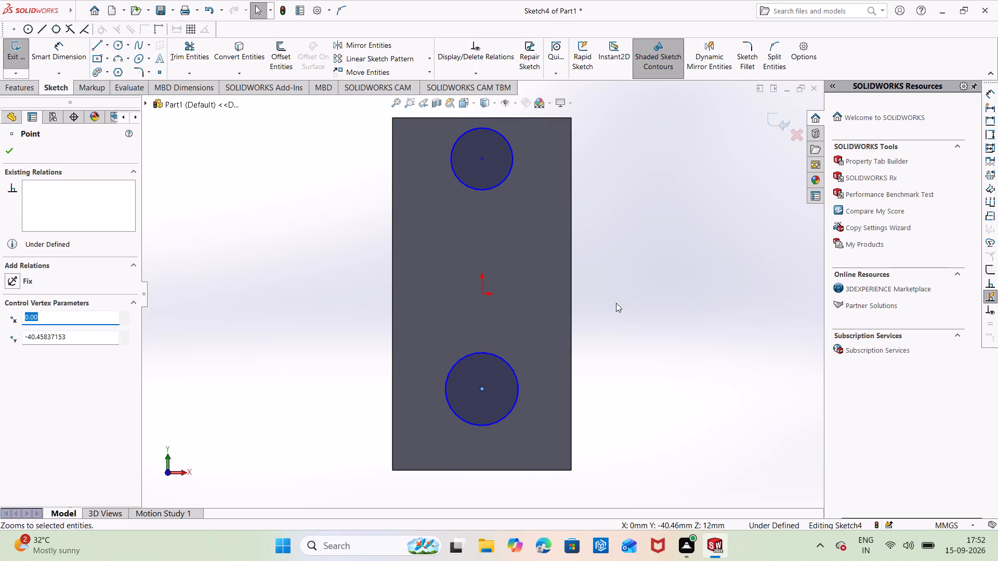
key(Escape)
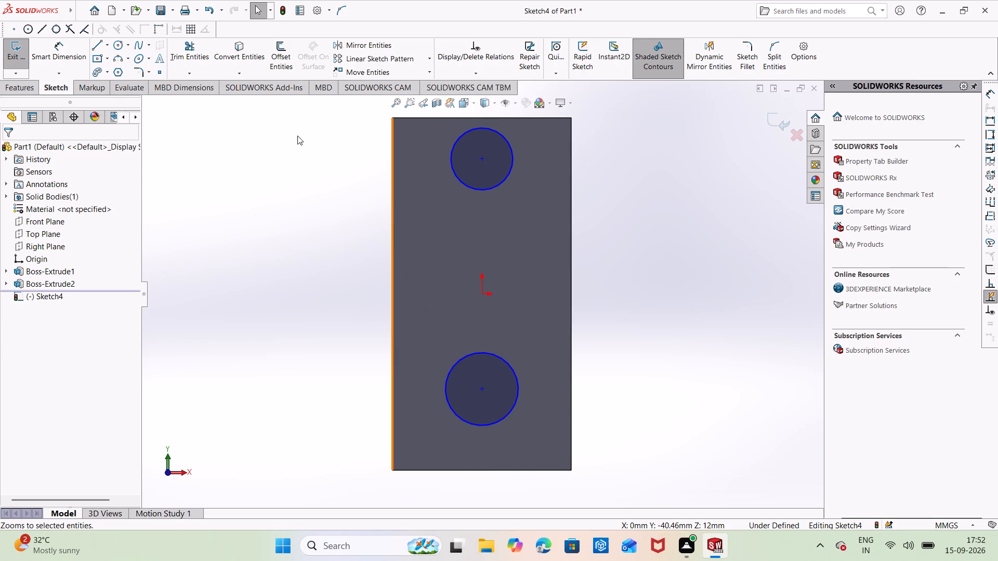
Dimension the lower circle's centre 30 mm from the plate's bottom edge with Smart Dimension.
click(55, 49)
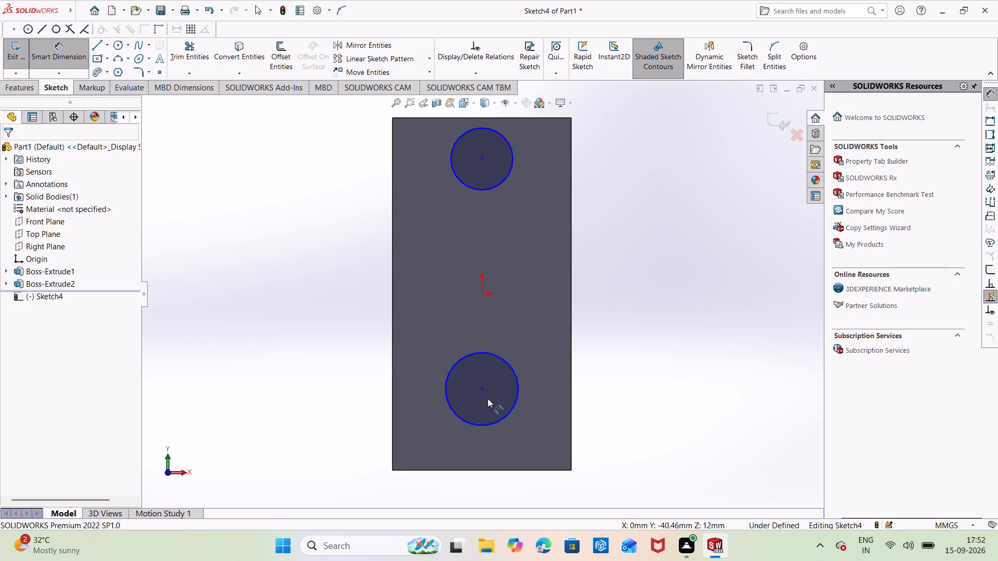
click(483, 390)
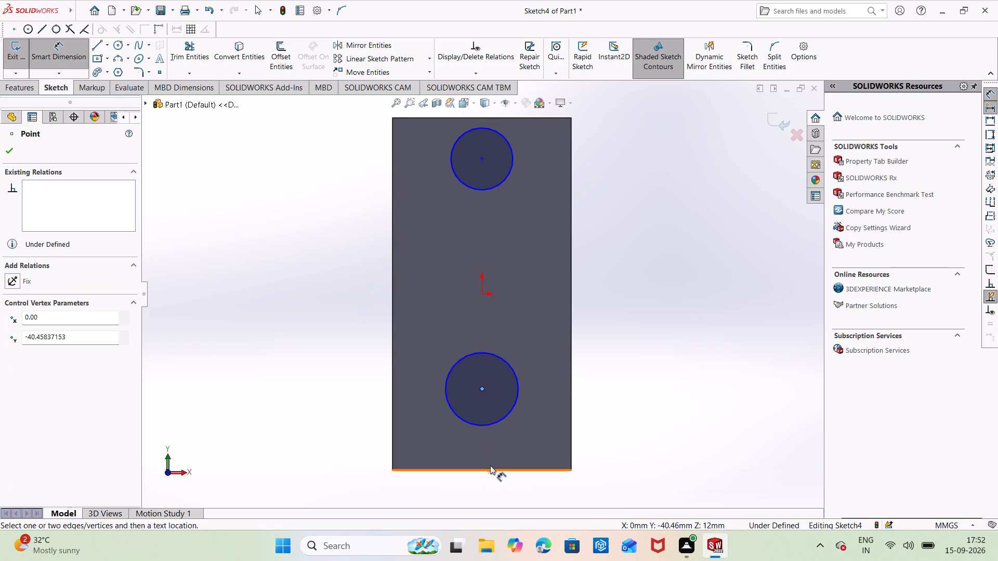
click(488, 470)
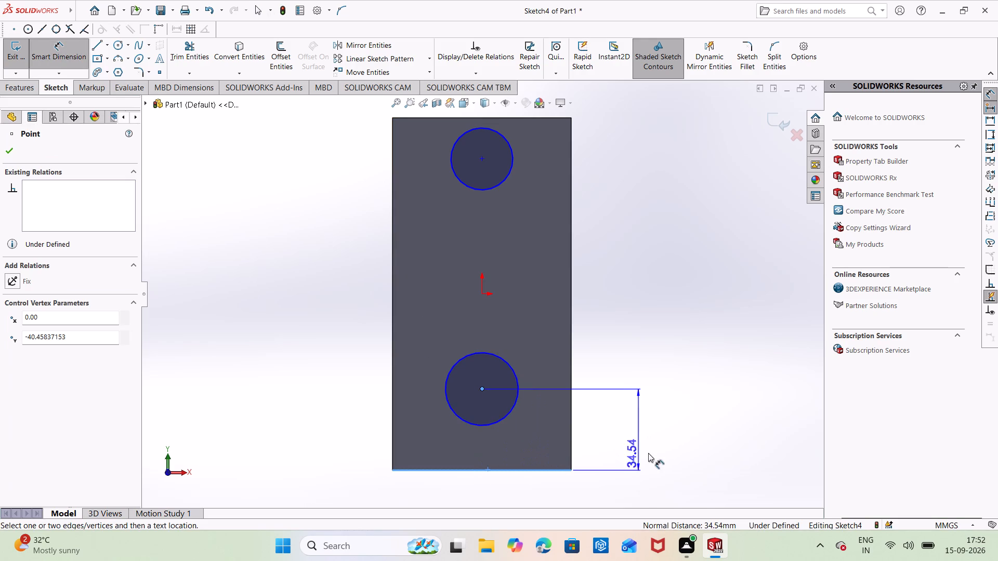
click(655, 433)
key(BackSpace)
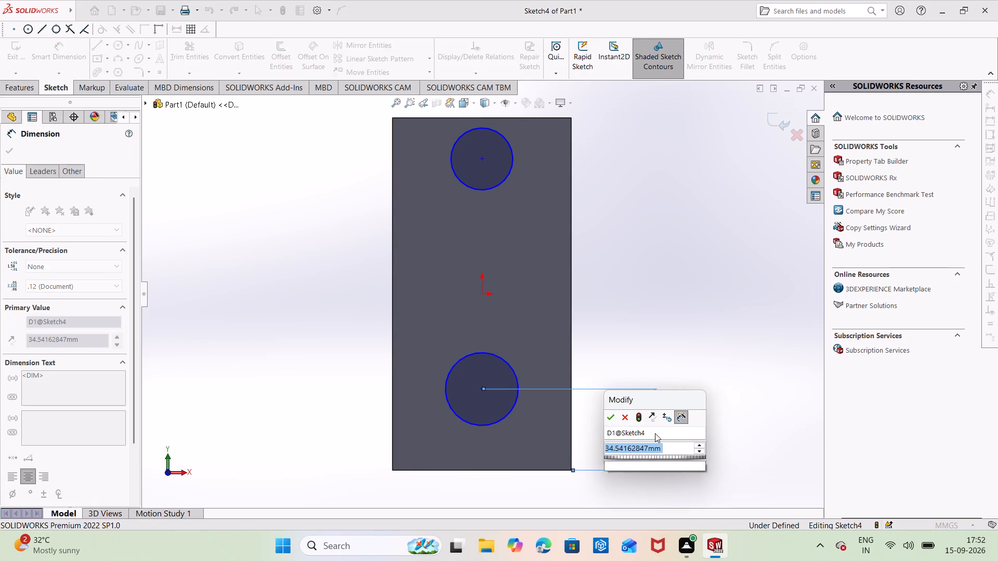
text(30)
key(Return)
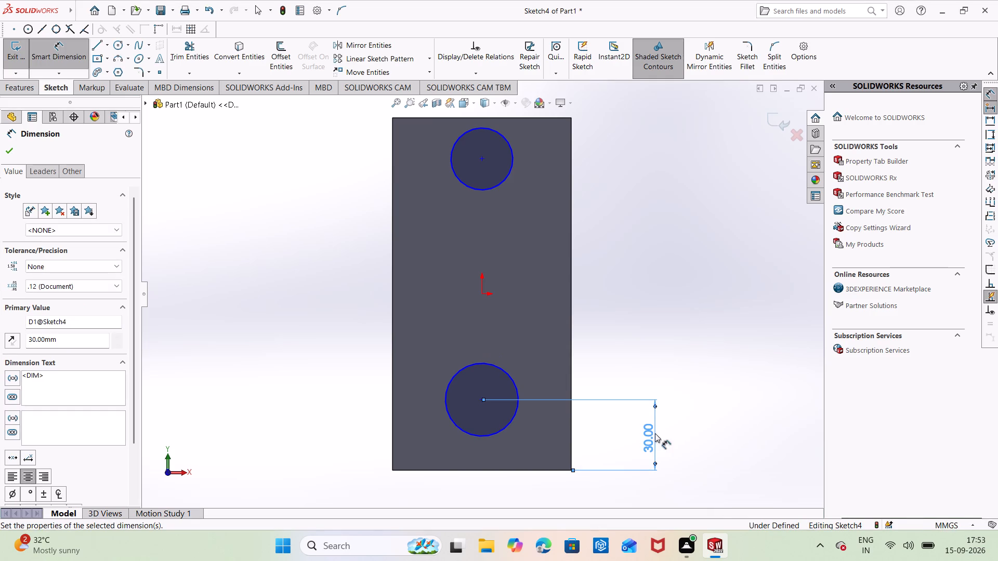
click(622, 330)
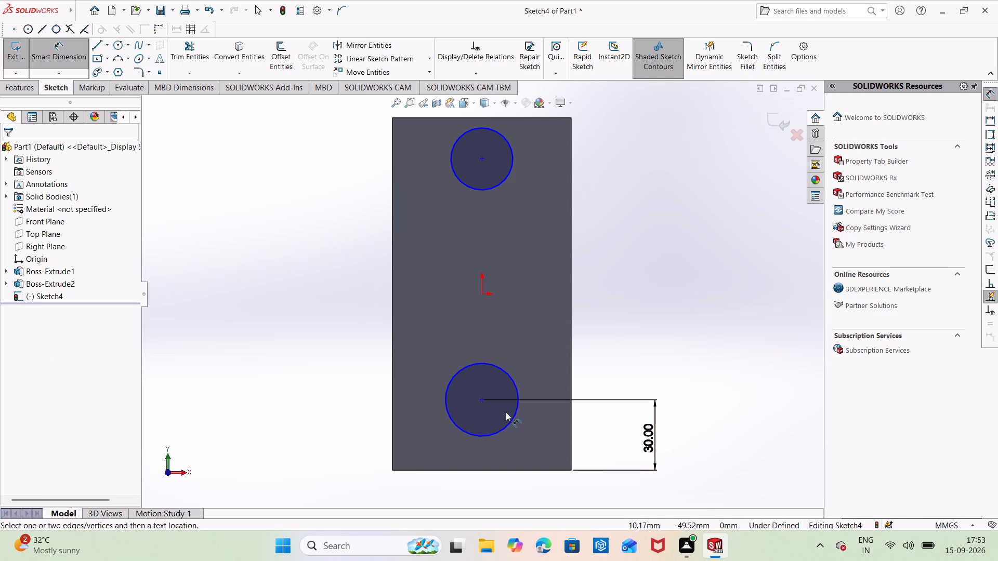
Dimension the vertical distance between the two circle centres and set it to 90 mm.
click(482, 400)
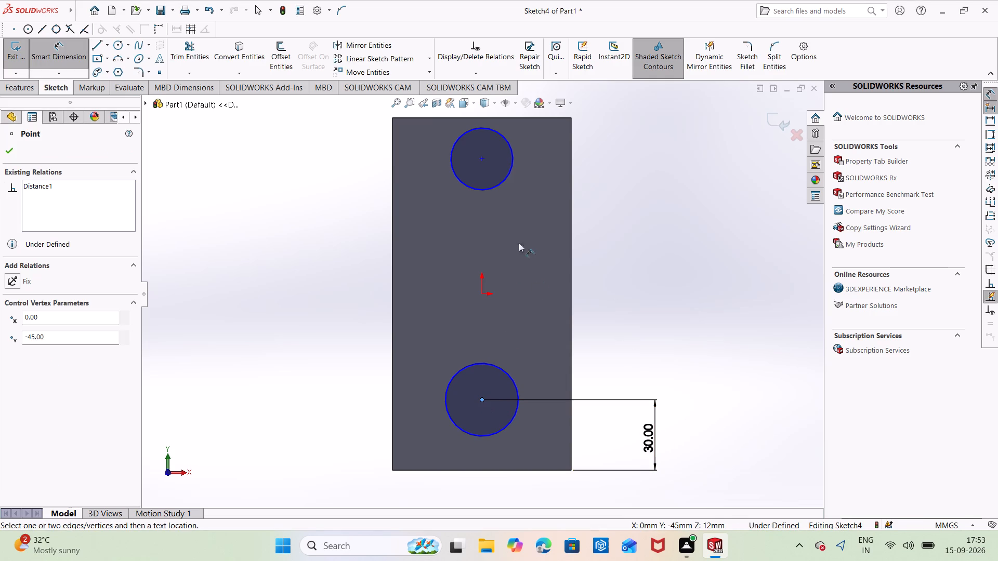
click(480, 159)
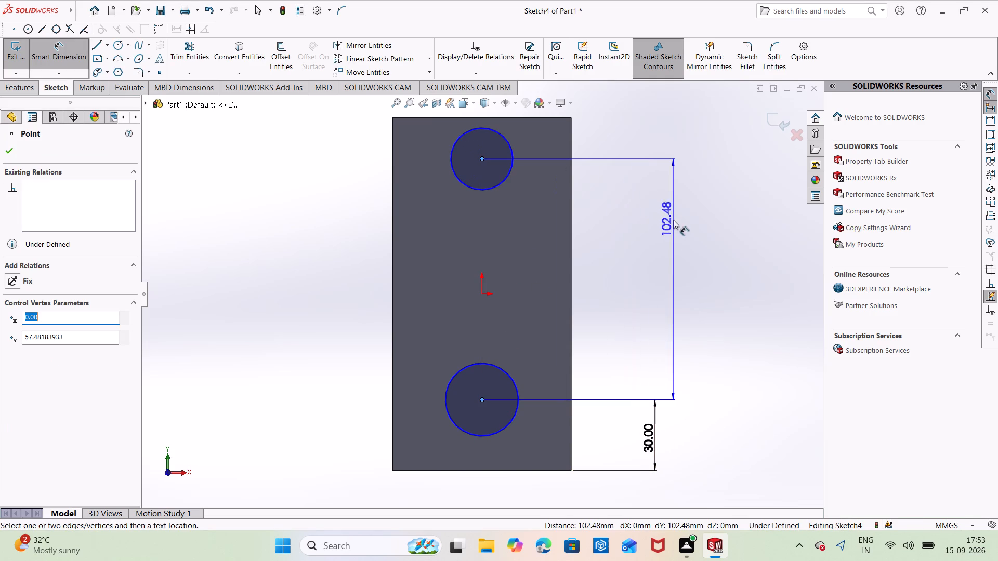
click(663, 288)
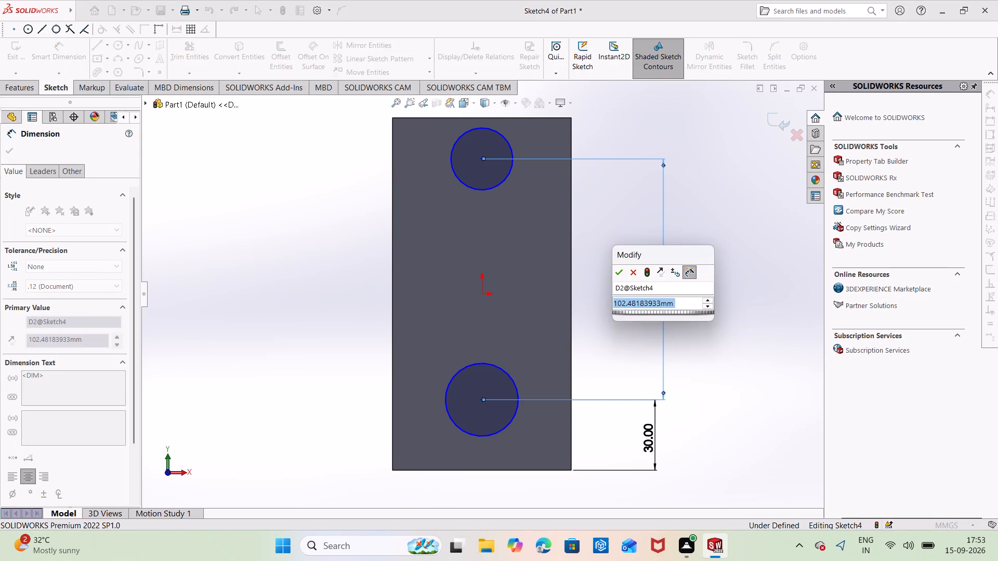
key(BackSpace)
text(90)
key(Return)
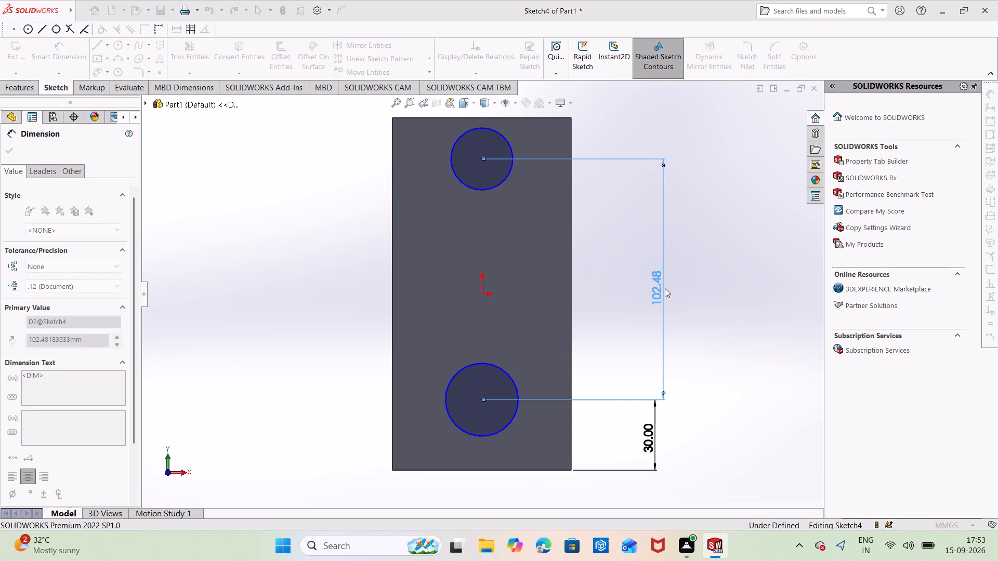
click(688, 183)
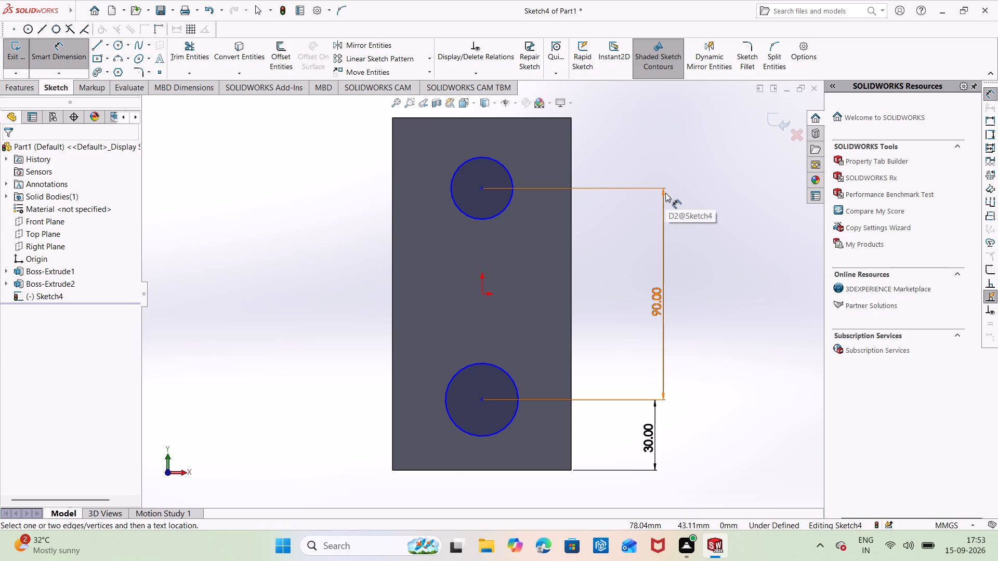
Dimension the lower circle and set its diameter to 40 mm.
click(517, 390)
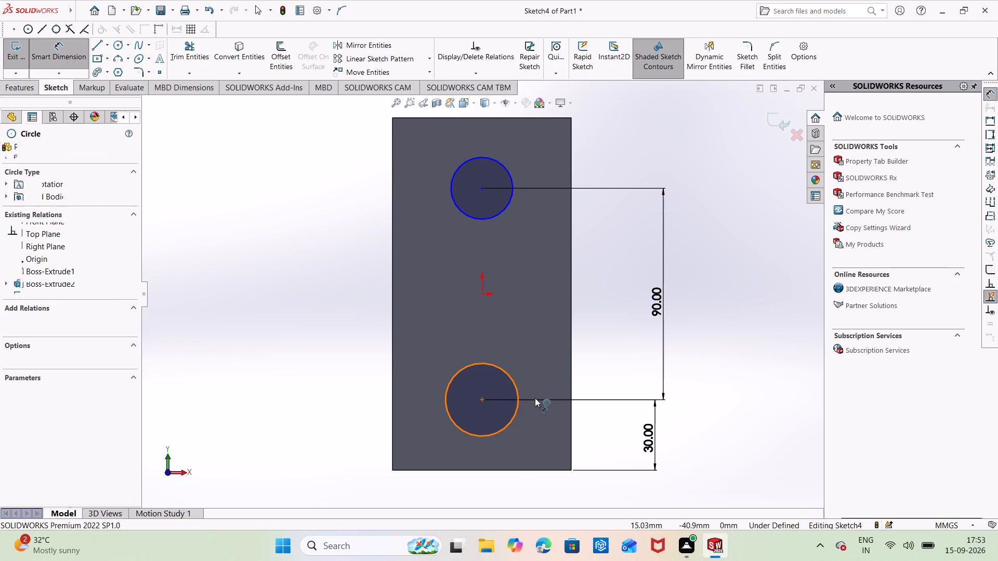
click(610, 407)
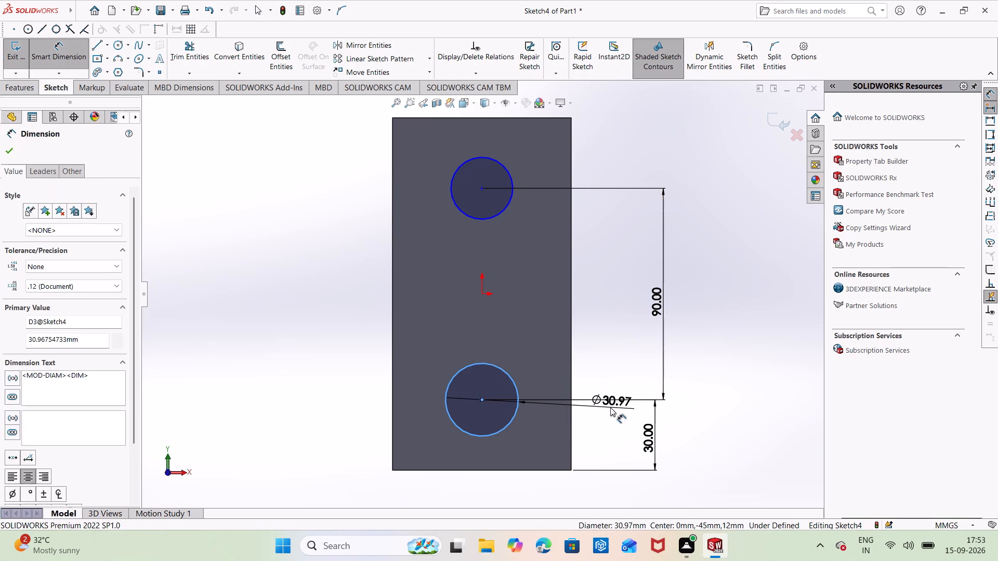
key(BackSpace)
text(40)
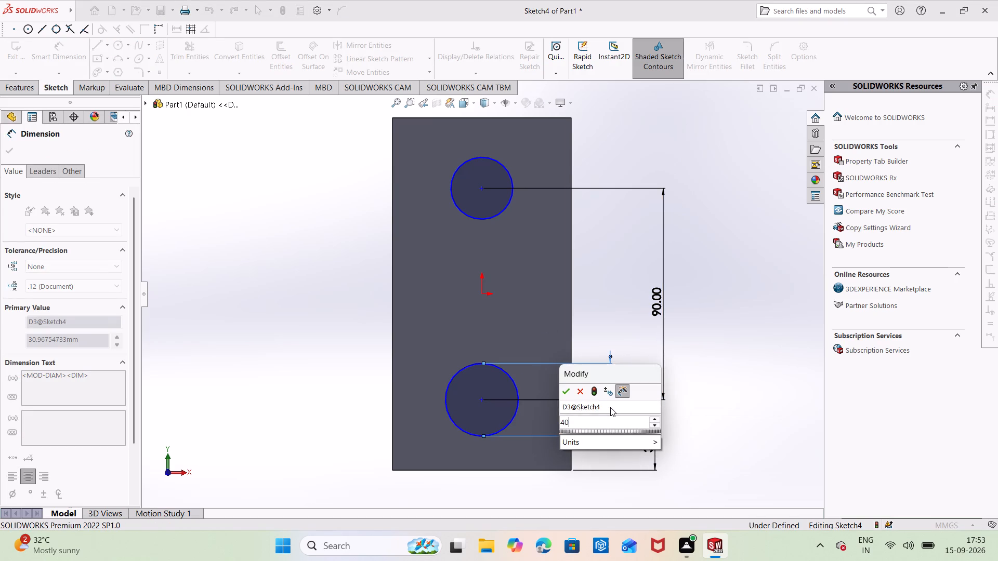
key(Return)
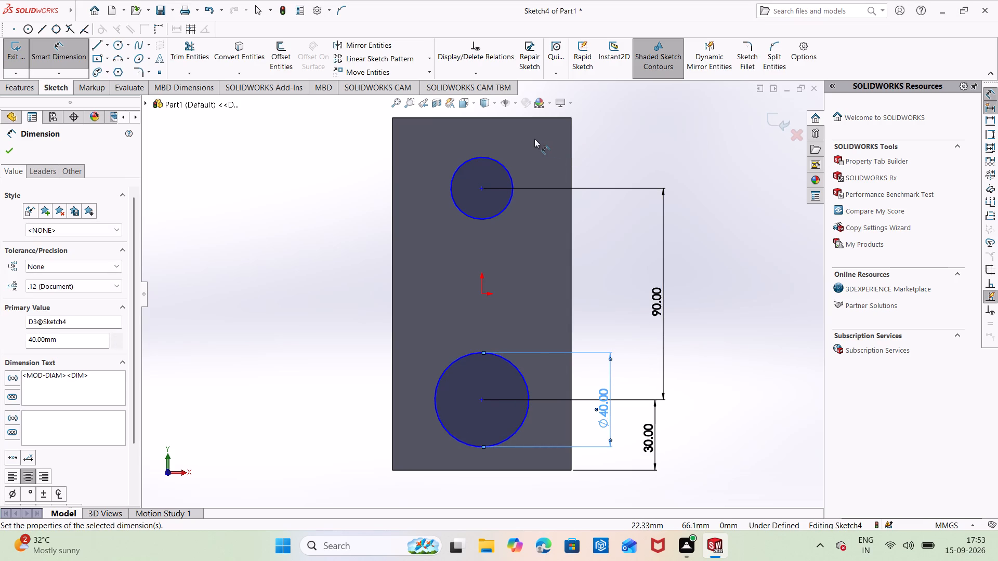
Dimension the upper circle, set its diameter to 35 mm, and leave the dimension command.
click(498, 163)
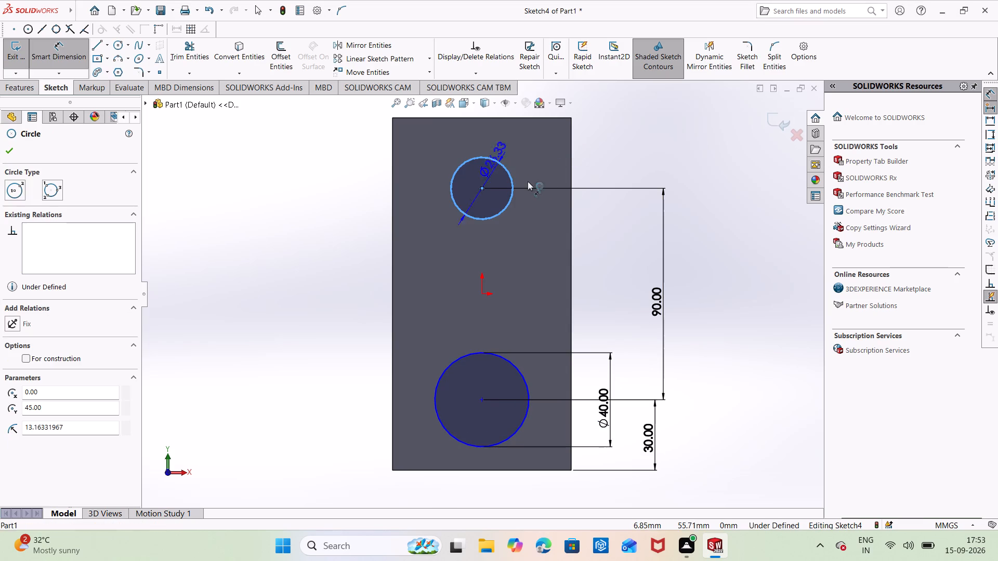
click(623, 198)
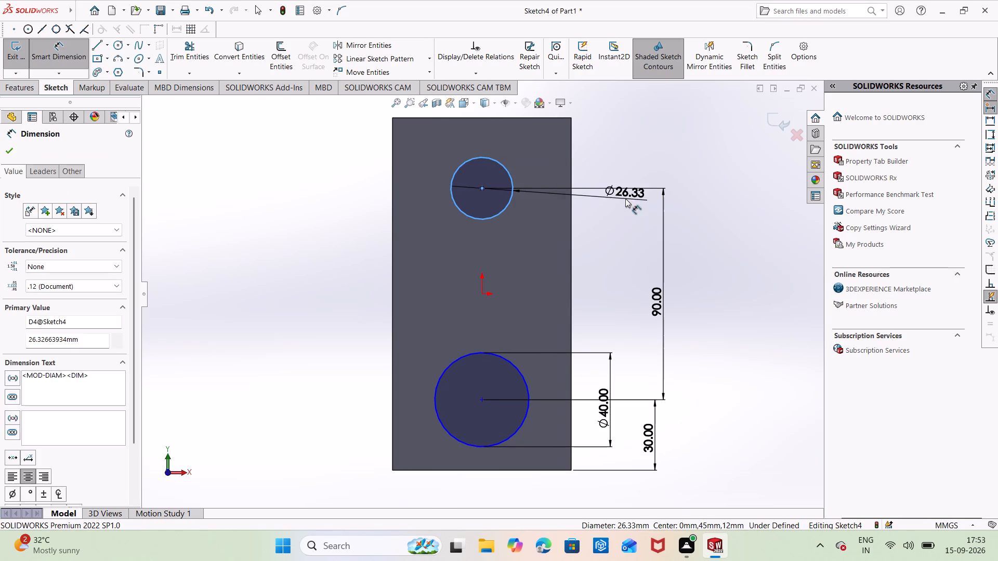
key(BackSpace)
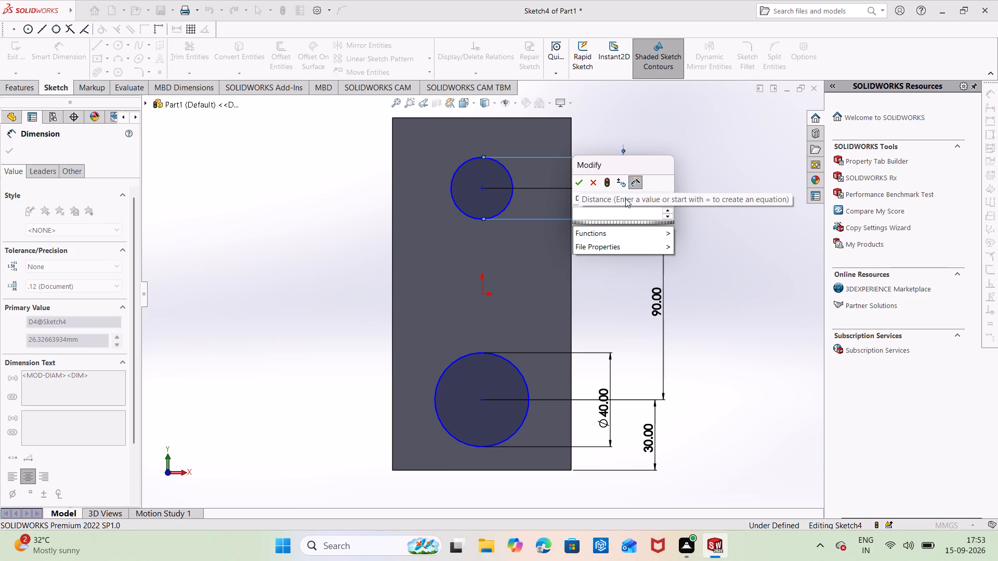
text(35)
key(Return)
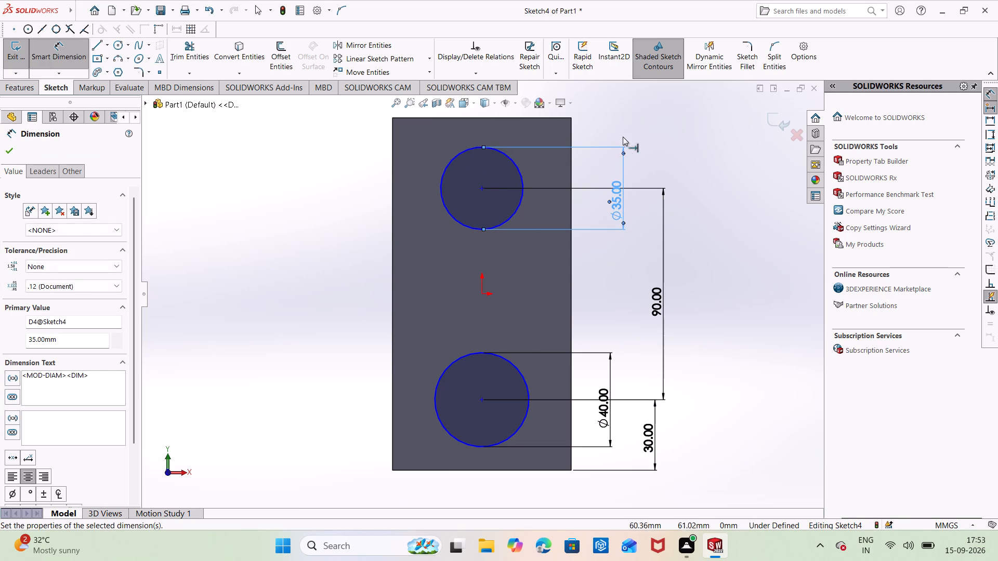
click(649, 162)
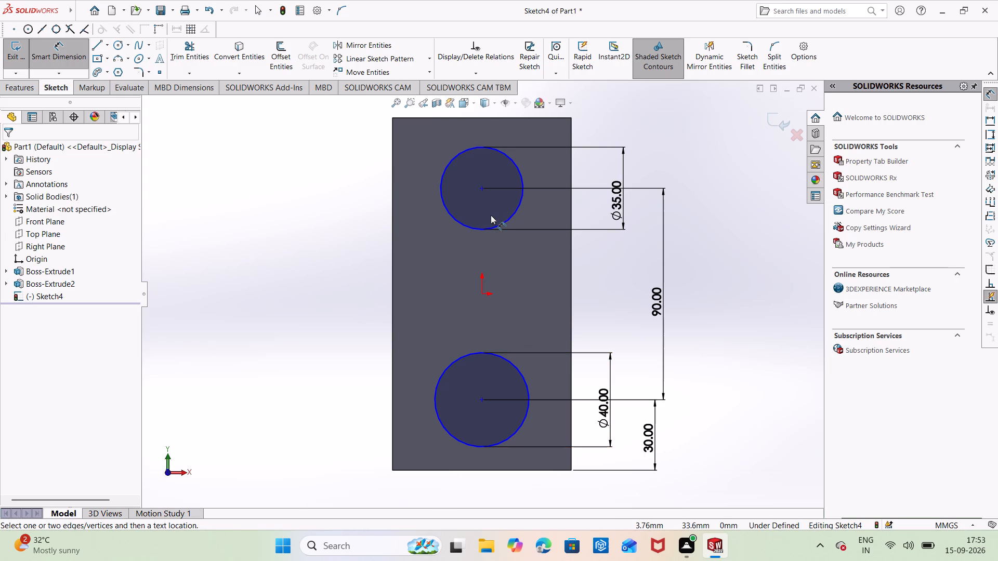
key(Escape)
Draw a smaller circle of about 8.4 mm radius inside the upper circle, sharing its centre.
right_drag(705, 363, 770, 349)
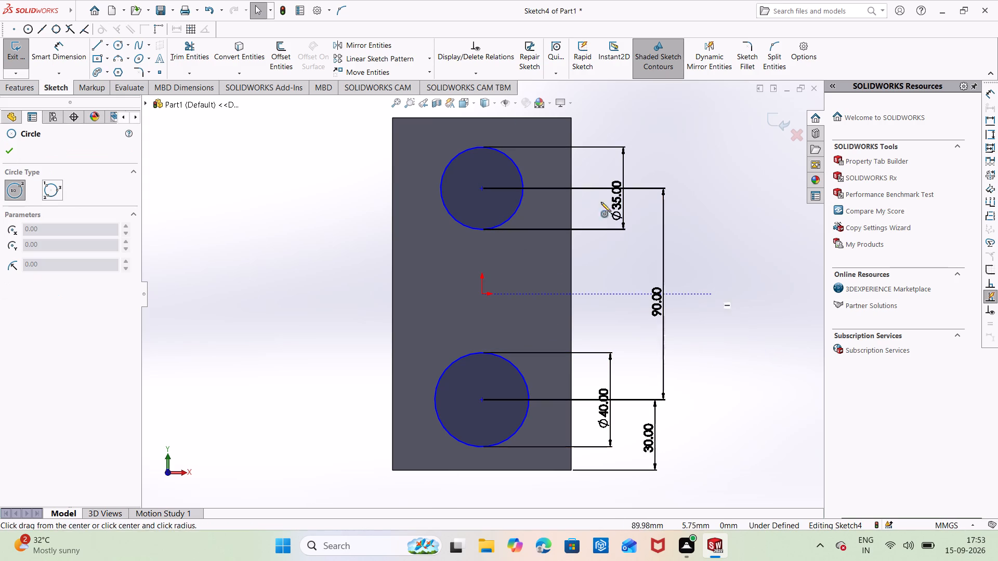
click(481, 189)
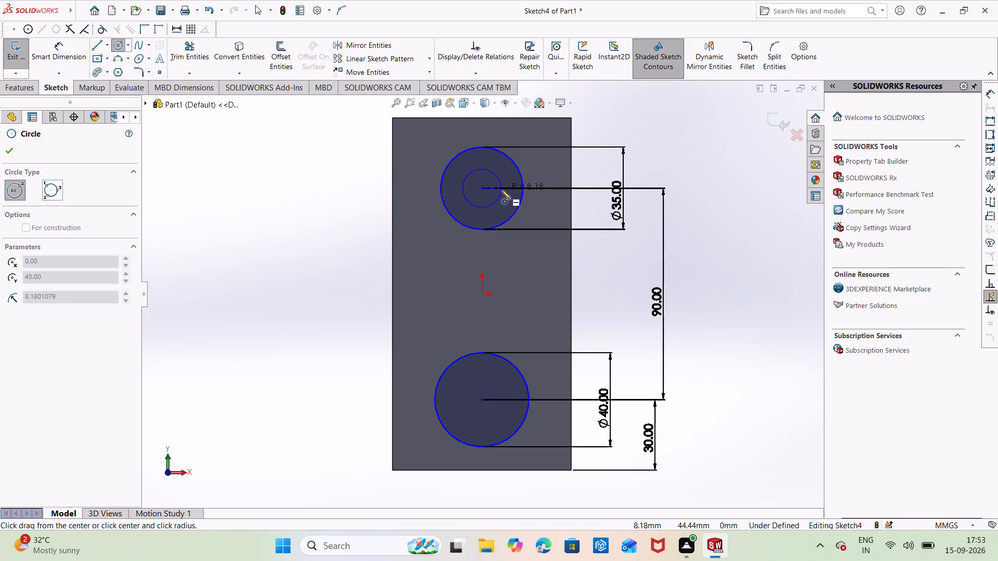
click(502, 191)
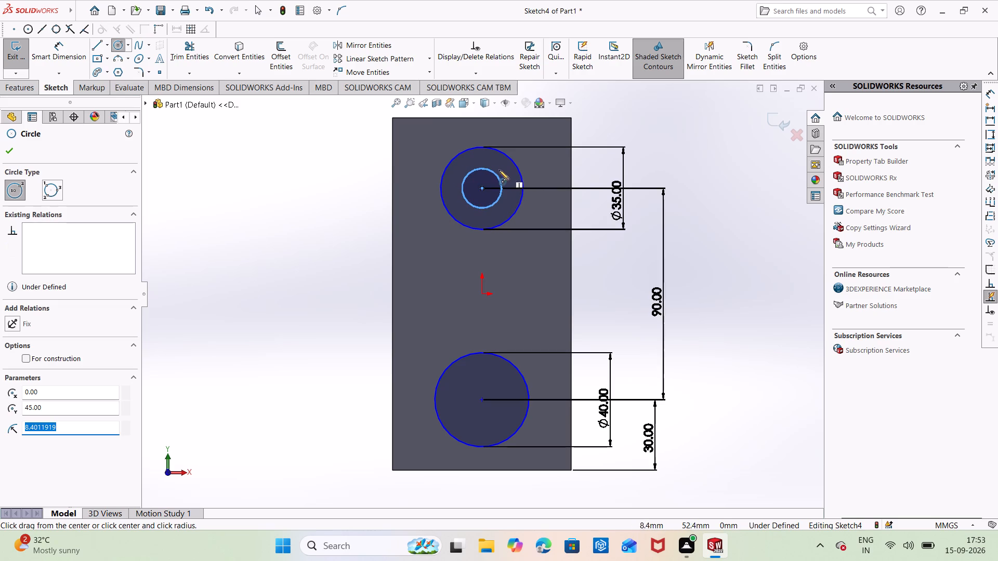
key(Escape)
key(Escape)
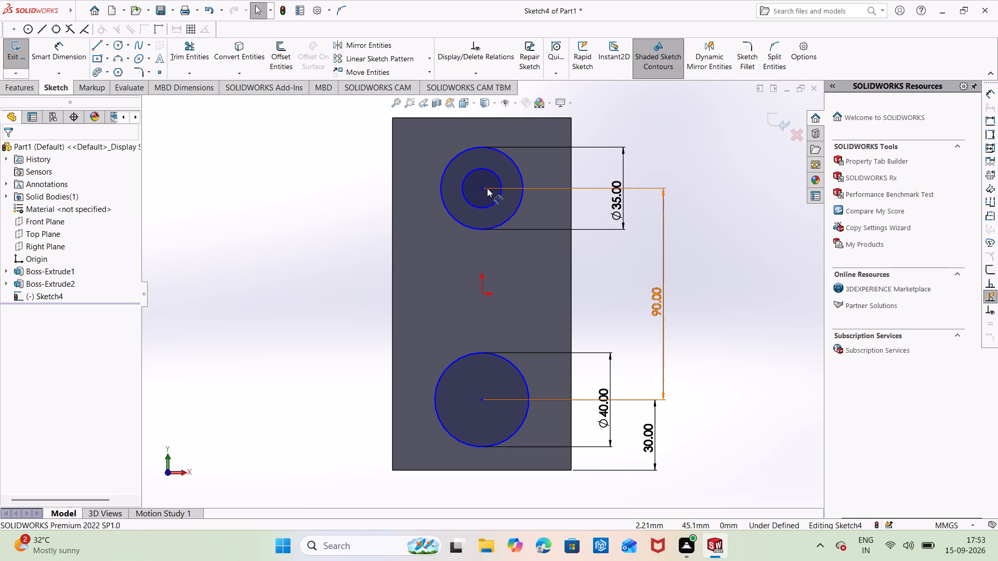
Add Vertical relations between the sketch origin and the centres of both the upper and the lower circle.
ctrl+click(481, 189)
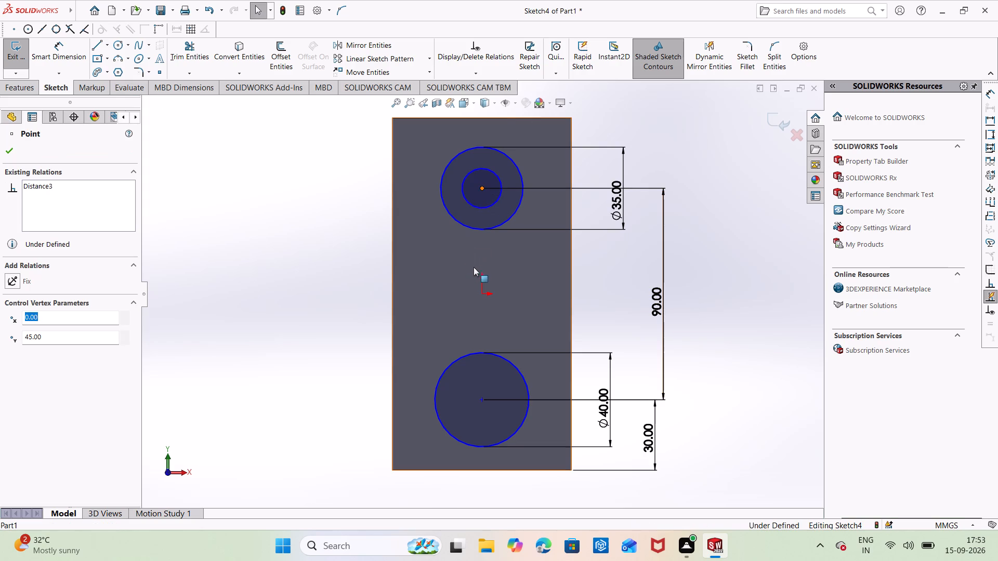
ctrl+click(482, 293)
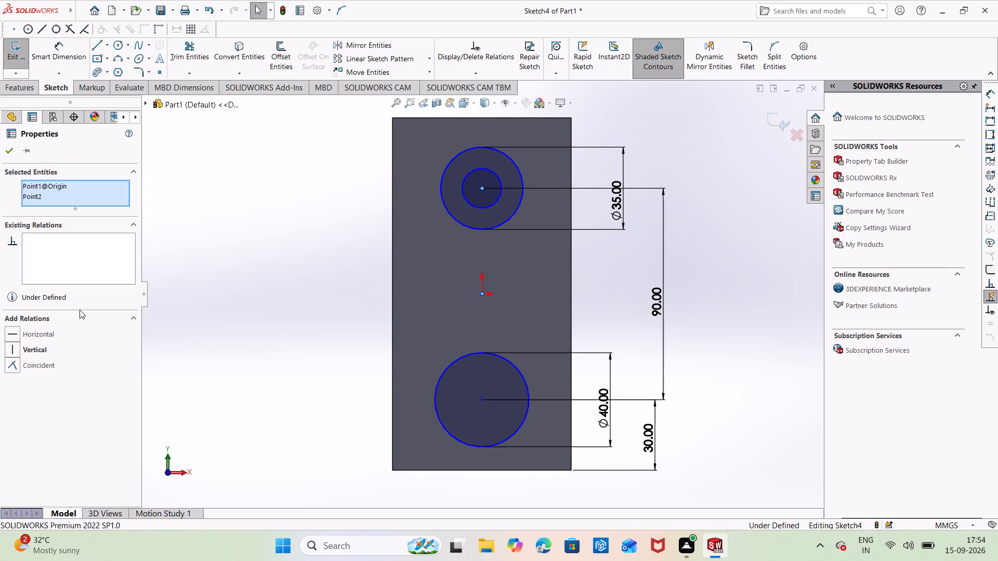
click(44, 347)
click(186, 261)
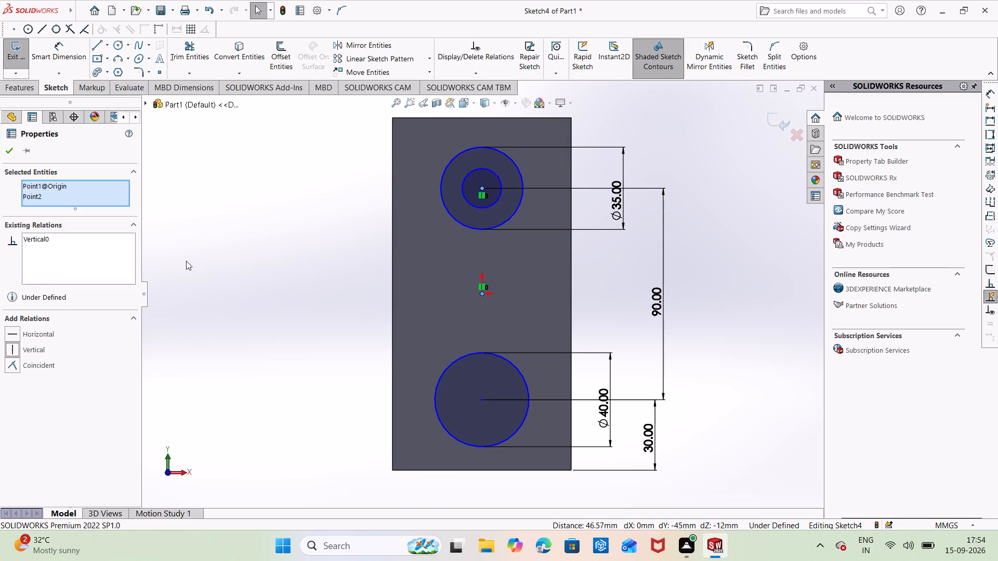
ctrl+click(479, 291)
ctrl+click(483, 401)
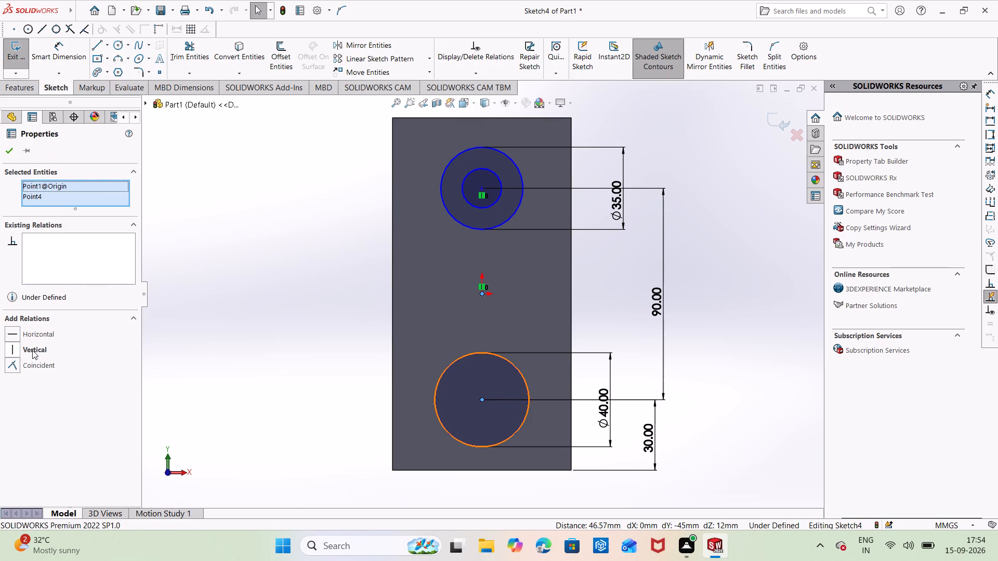
click(32, 350)
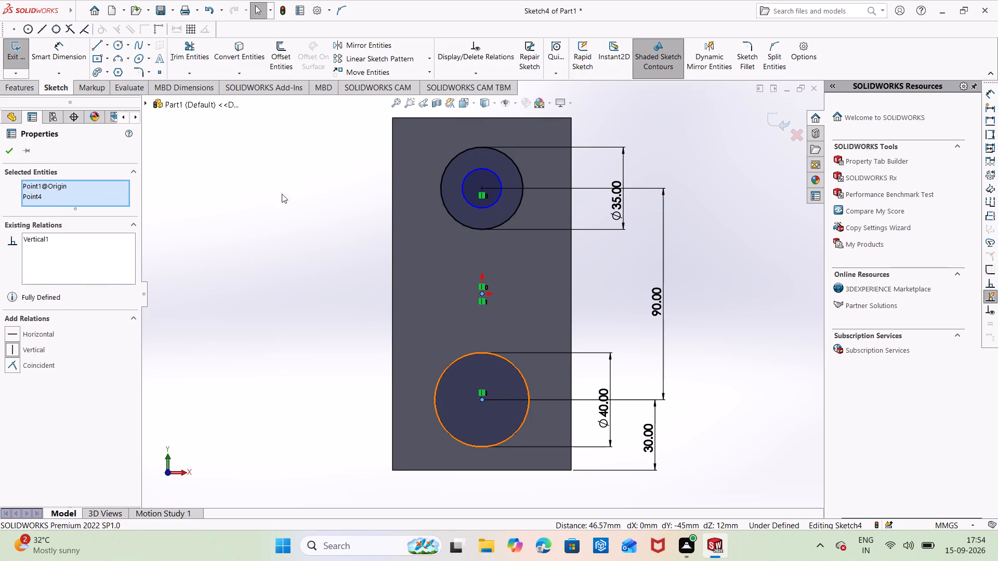
key(Escape)
Dimension the small inner circle with Smart Dimension and set its diameter to 12 mm.
right_drag(330, 248, 249, 186)
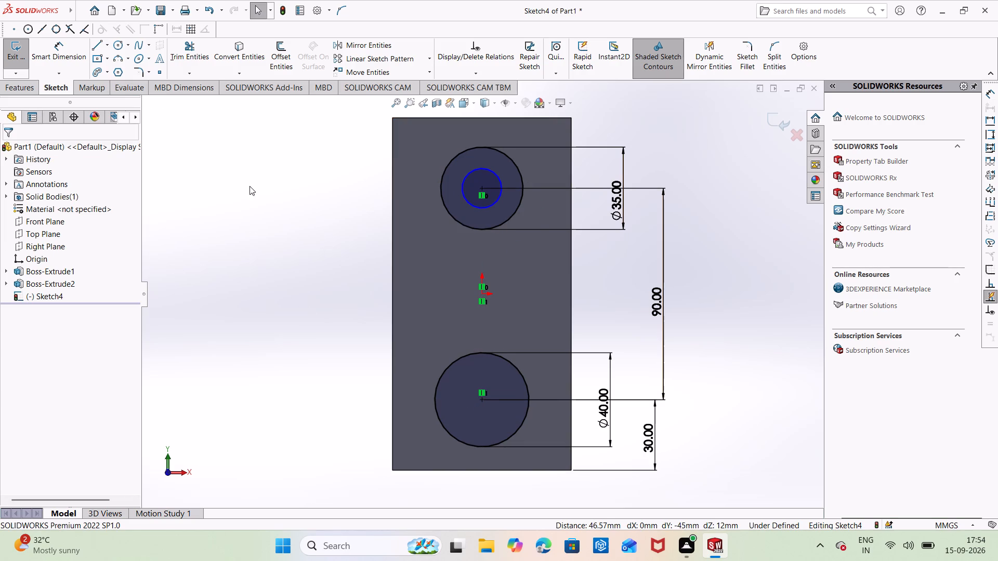
right_drag(249, 186, 243, 178)
key(Escape)
drag(304, 257, 249, 194)
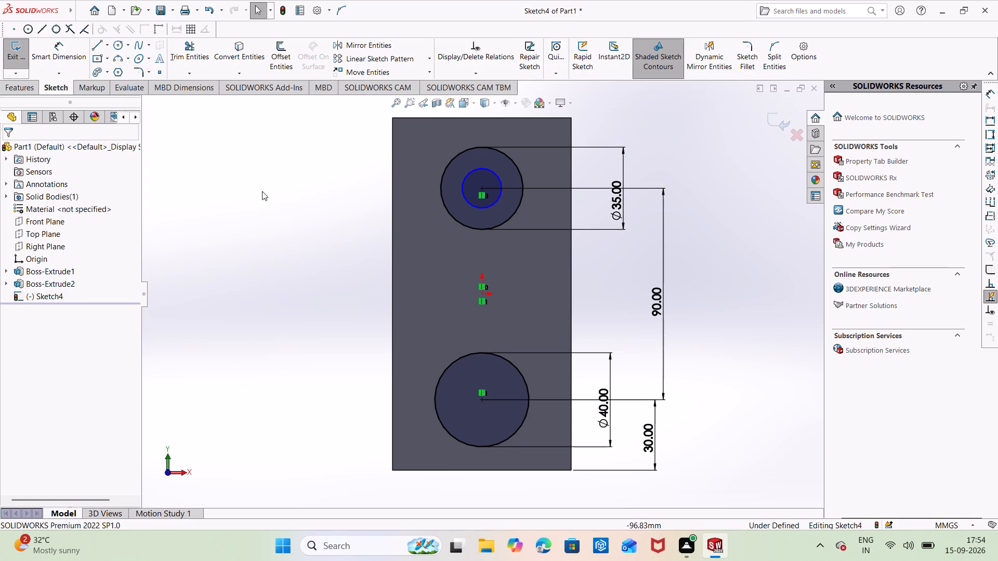
right_drag(293, 217, 242, 138)
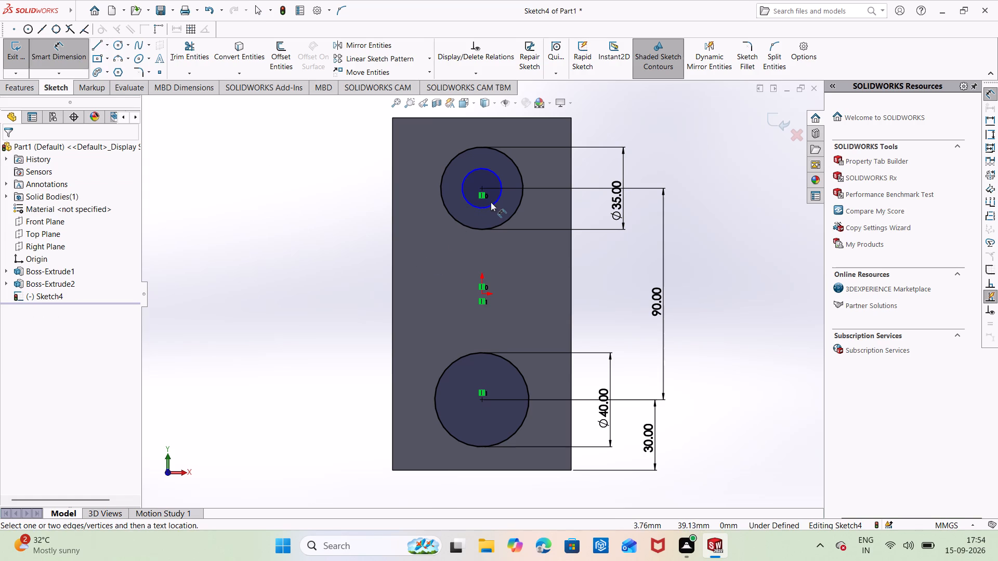
click(495, 200)
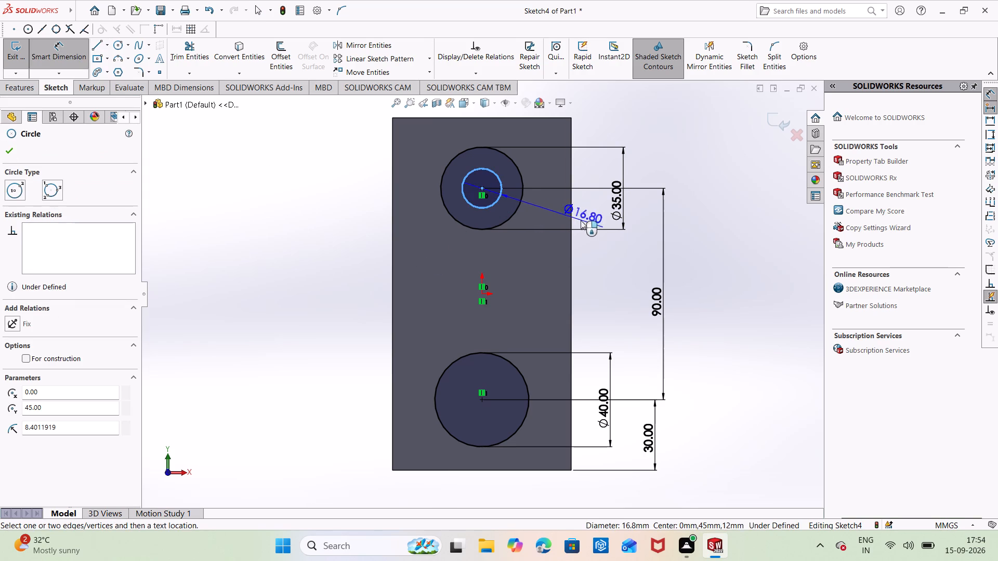
click(598, 191)
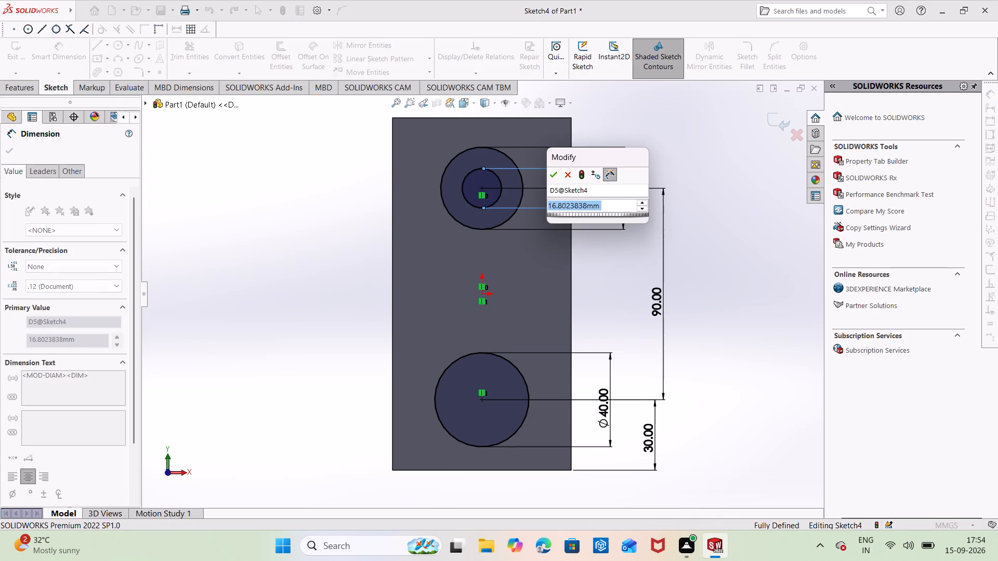
key(BackSpace)
text(12)
key(Return)
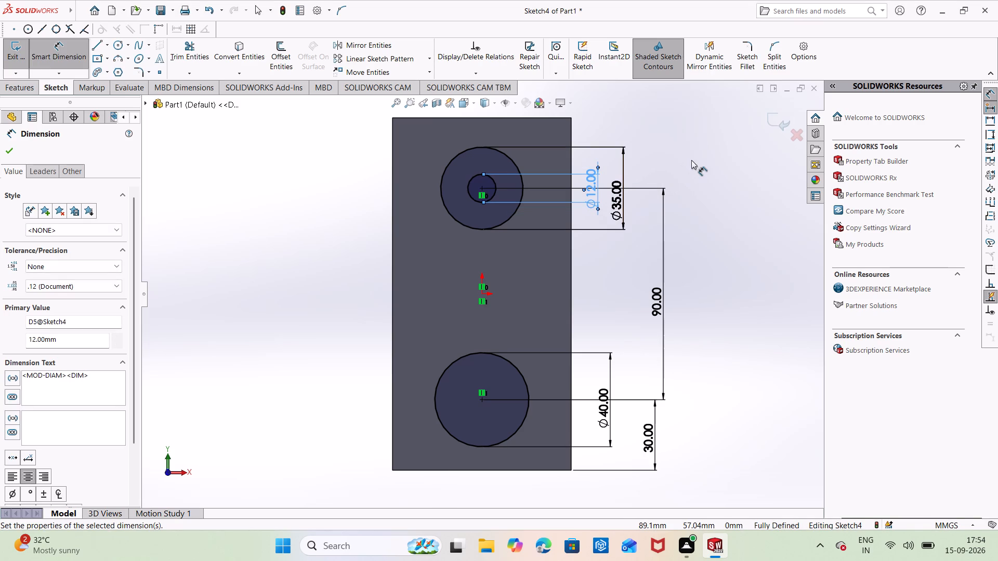
Draw a circle of about 11.3 mm radius inside the lower 40 mm circle, sharing its centre.
key(Escape)
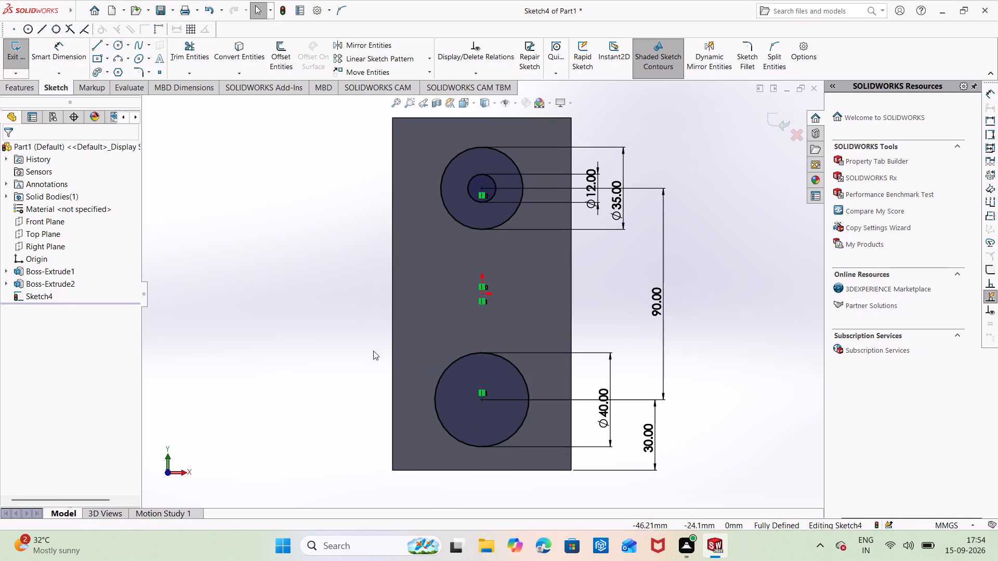
right_drag(361, 353, 271, 255)
right_drag(351, 364, 346, 336)
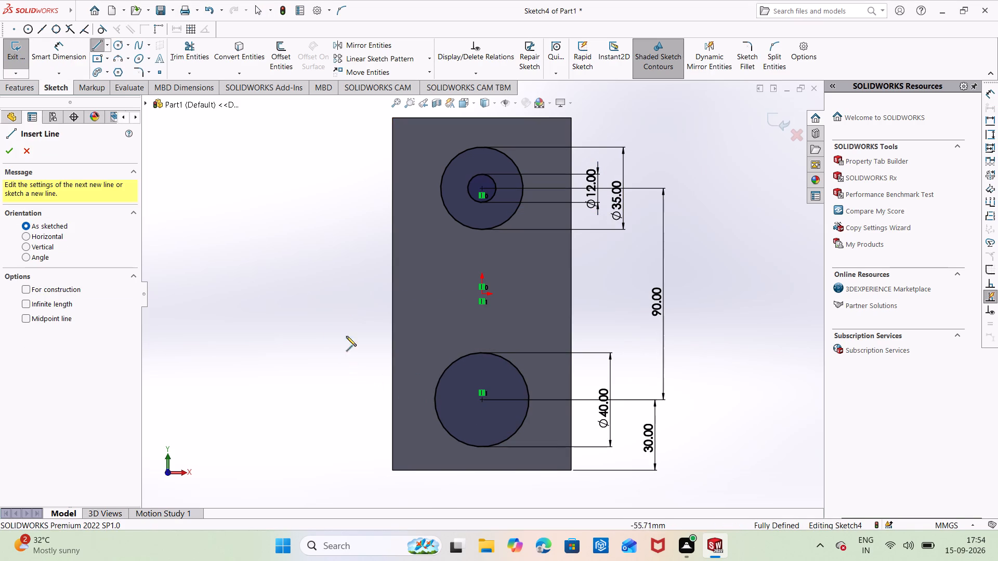
right_drag(346, 336, 335, 271)
right_drag(231, 292, 339, 372)
right_drag(271, 331, 271, 330)
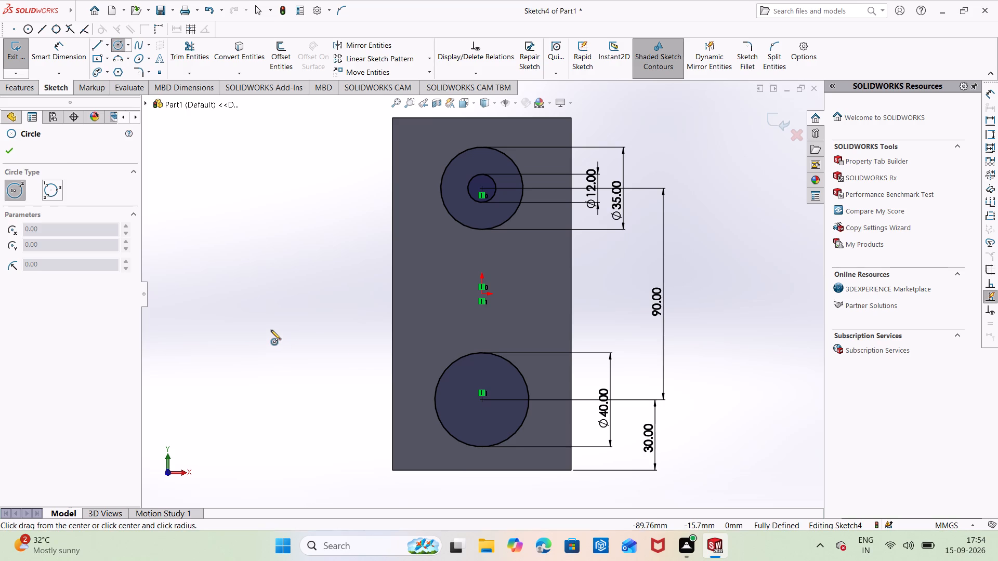
right_drag(271, 330, 367, 349)
right_drag(307, 359, 362, 407)
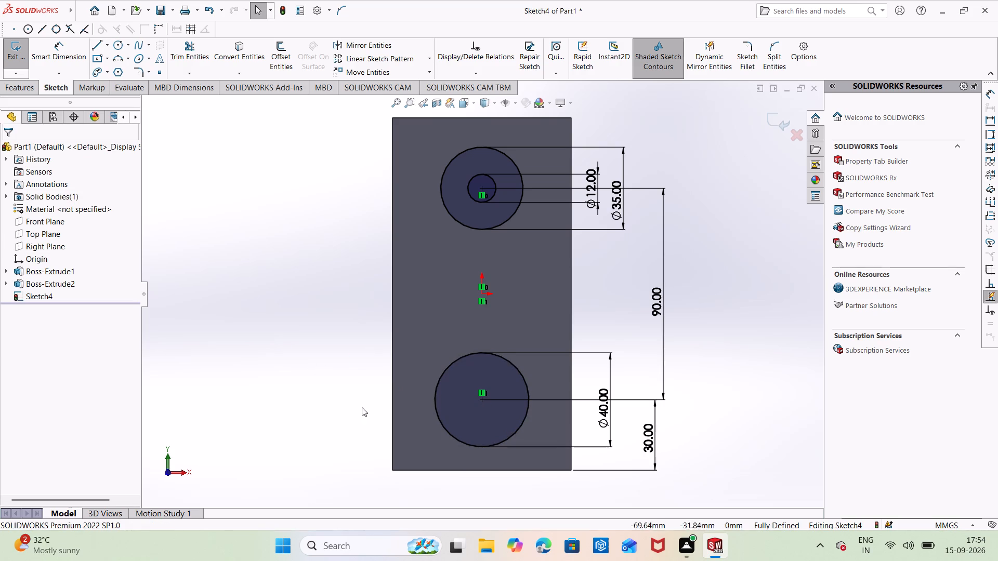
right_drag(362, 407, 373, 415)
click(483, 402)
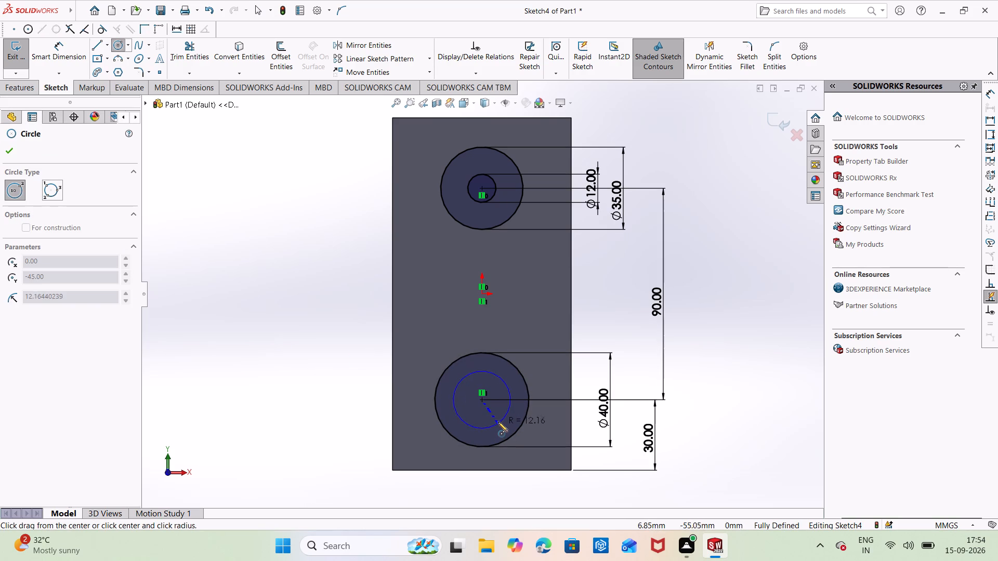
click(498, 421)
key(Escape)
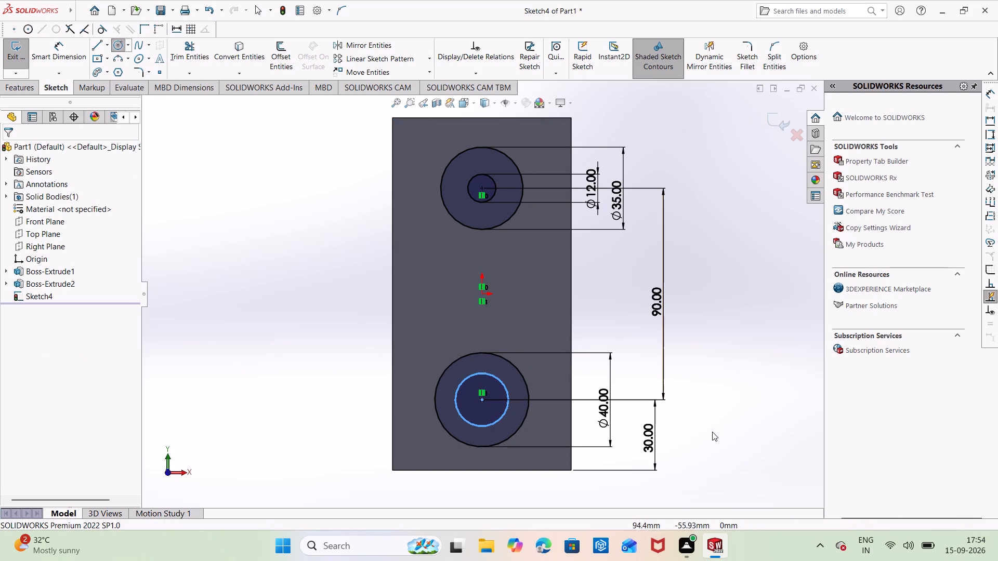
Dimension the lower inner circle with Smart Dimension and set its diameter to 14 mm.
right_drag(714, 432, 658, 378)
right_drag(725, 432, 725, 307)
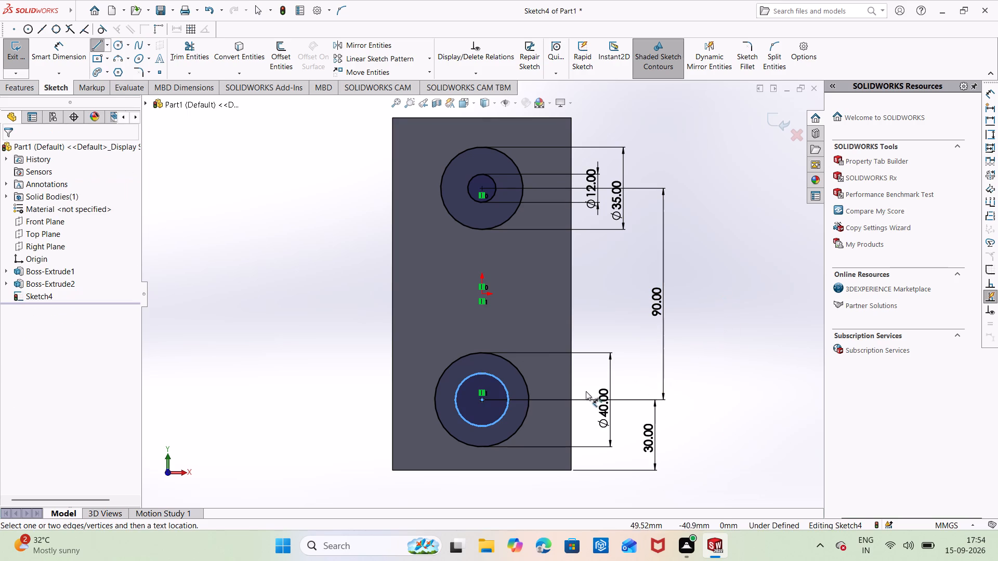
click(507, 410)
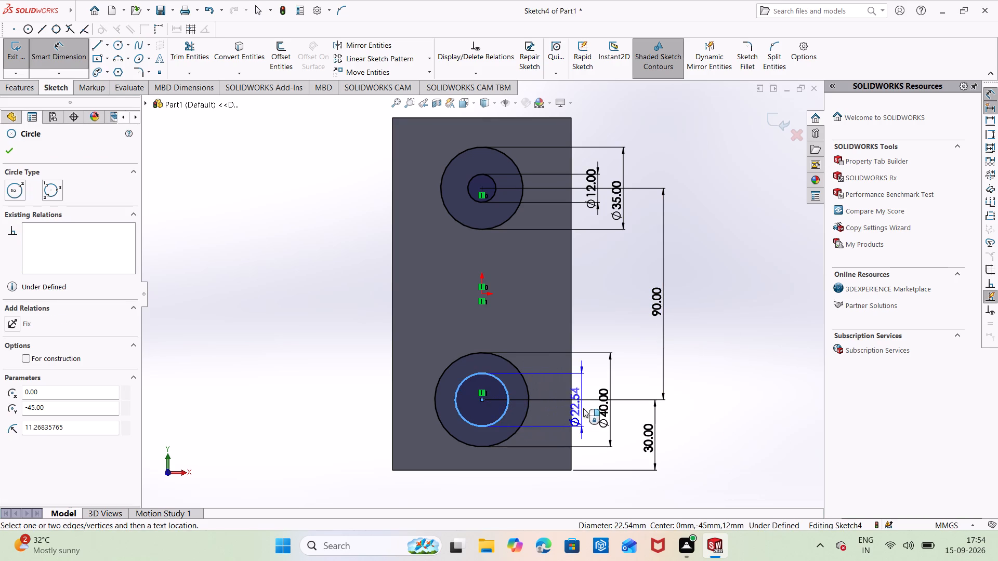
click(590, 405)
key(BackSpace)
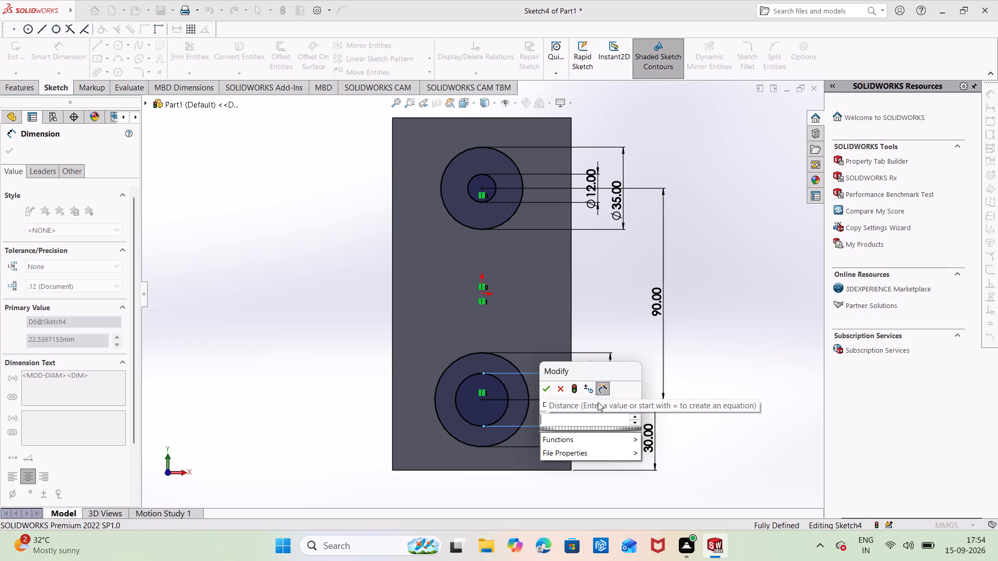
text(14)
key(Return)
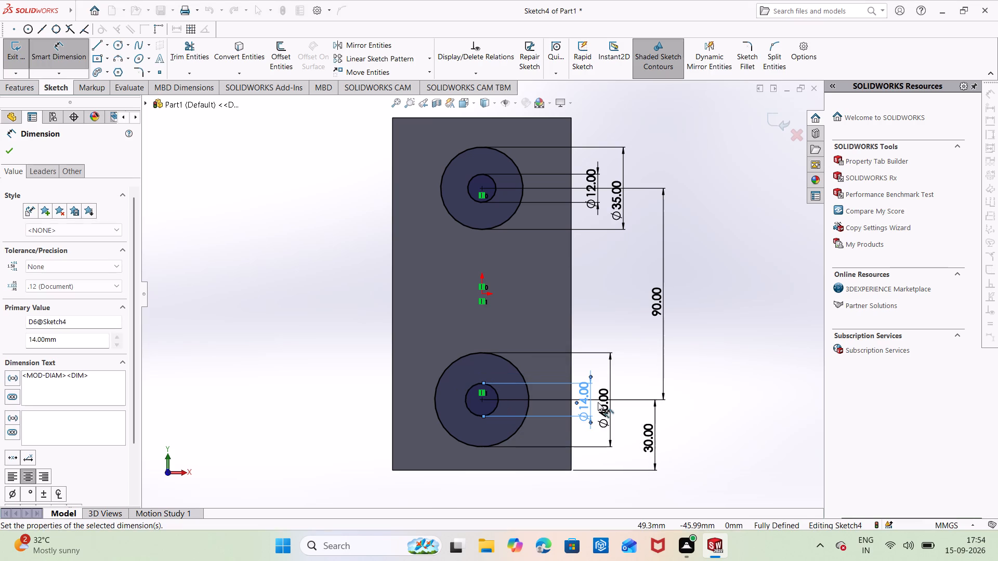
click(619, 288)
key(Escape)
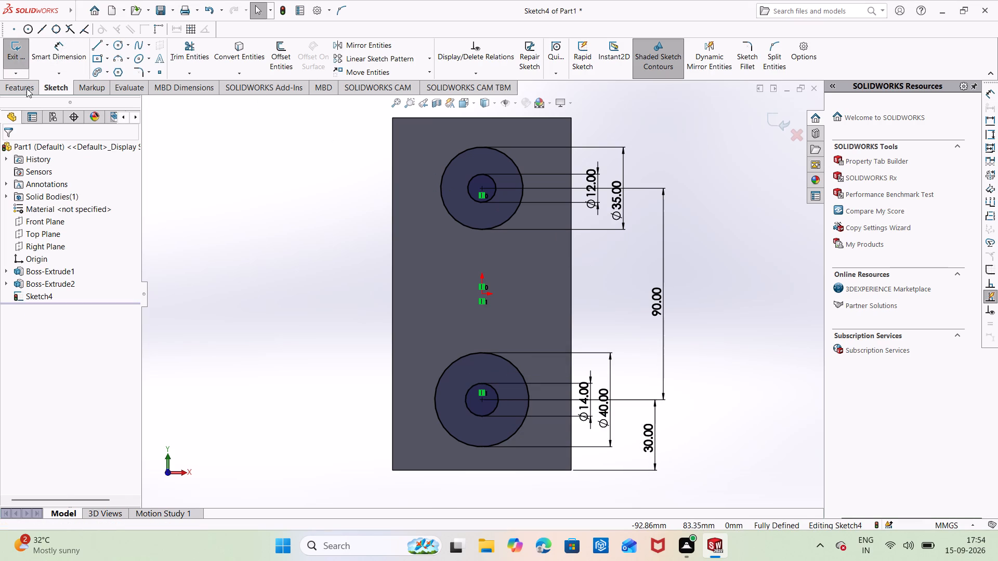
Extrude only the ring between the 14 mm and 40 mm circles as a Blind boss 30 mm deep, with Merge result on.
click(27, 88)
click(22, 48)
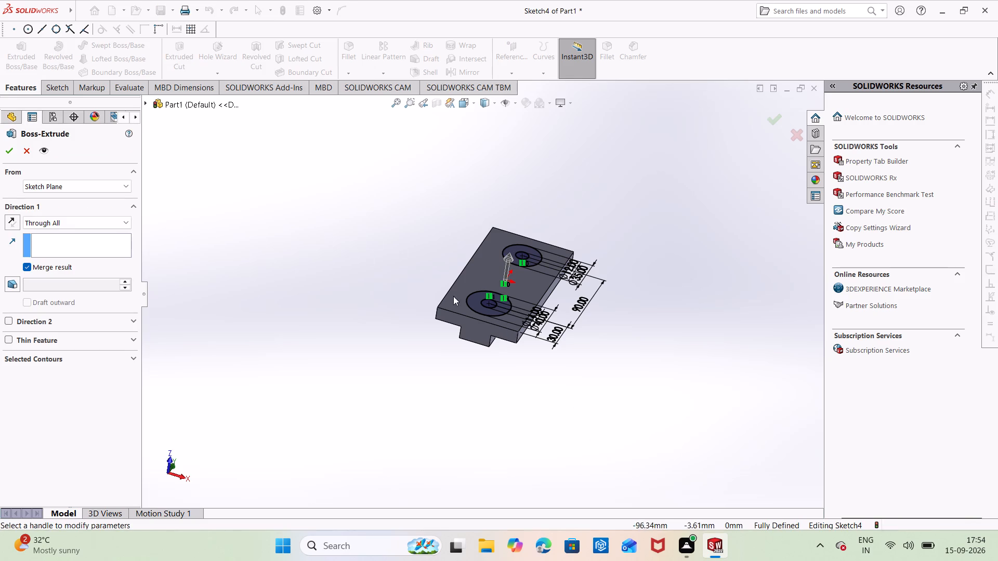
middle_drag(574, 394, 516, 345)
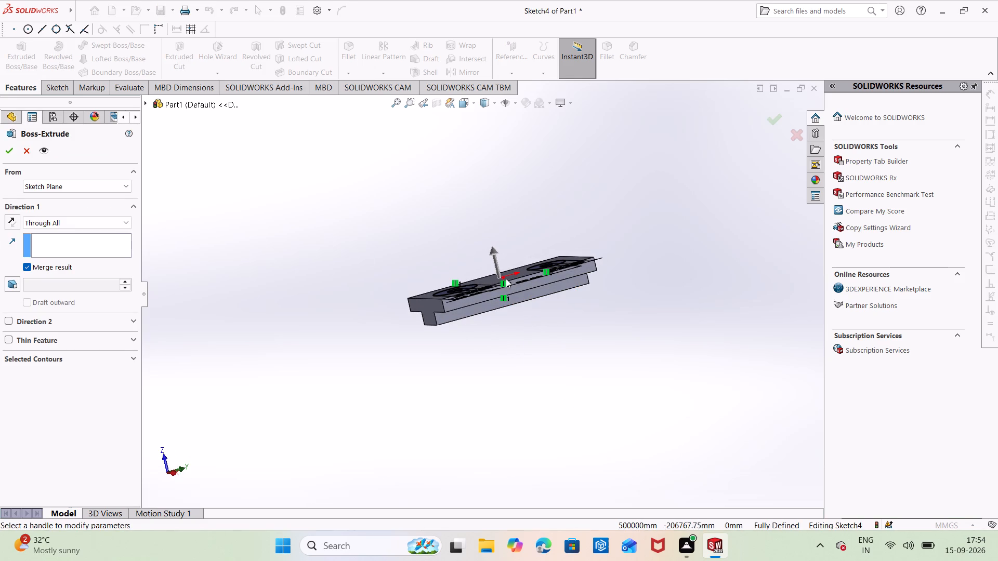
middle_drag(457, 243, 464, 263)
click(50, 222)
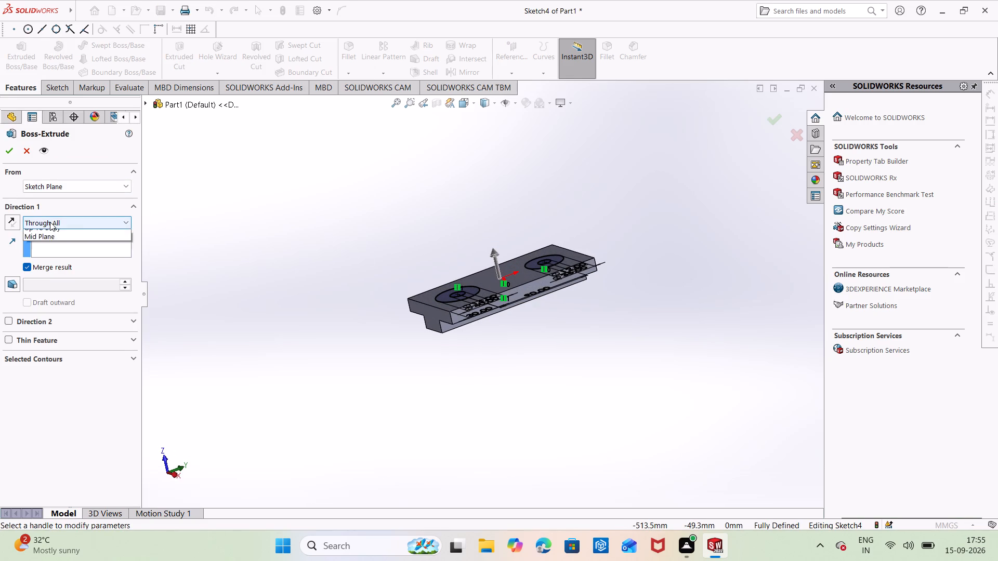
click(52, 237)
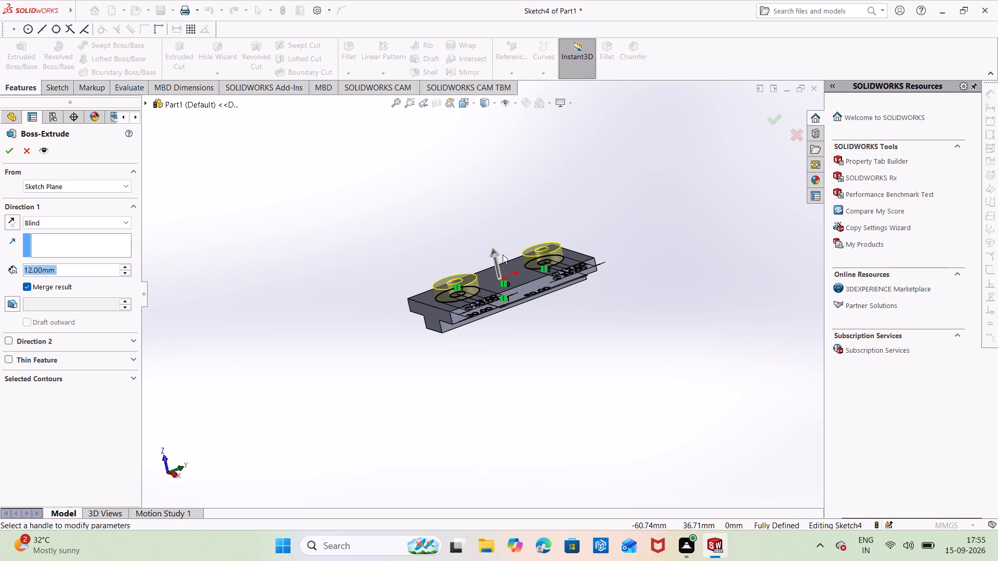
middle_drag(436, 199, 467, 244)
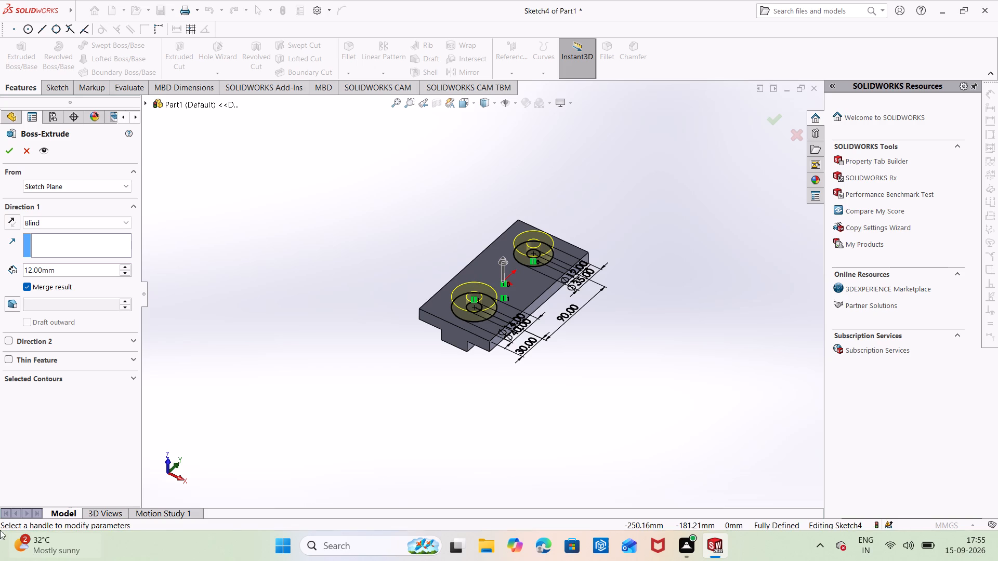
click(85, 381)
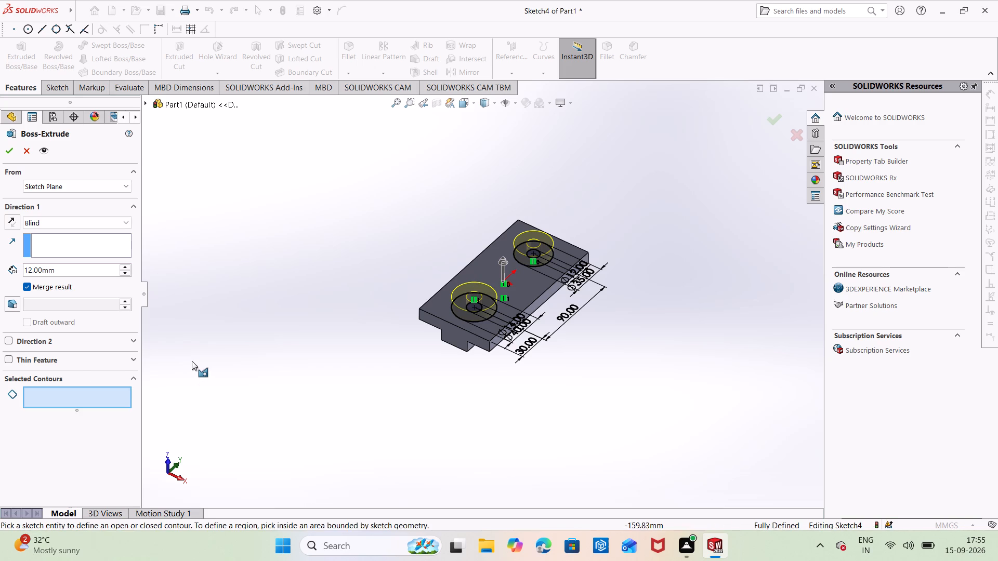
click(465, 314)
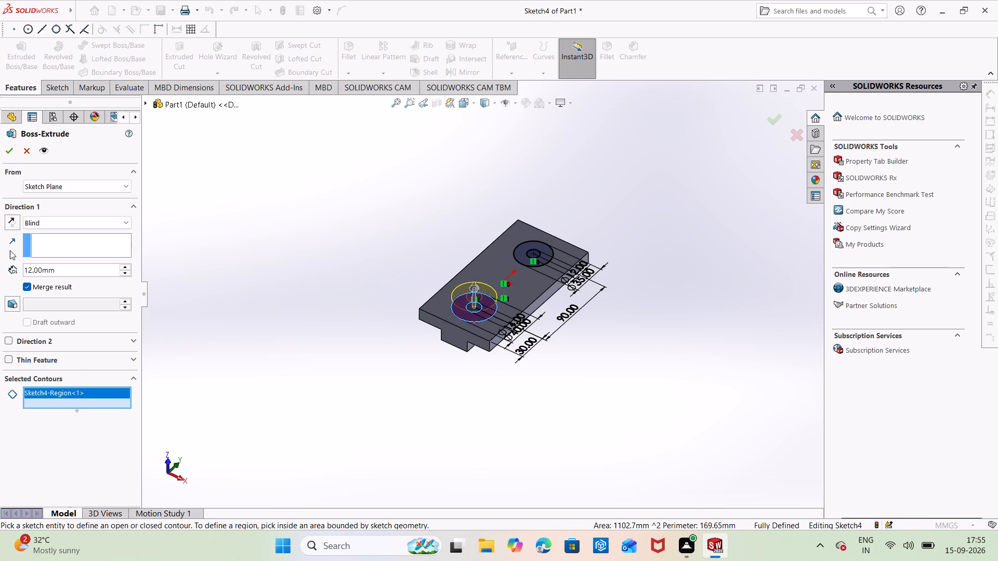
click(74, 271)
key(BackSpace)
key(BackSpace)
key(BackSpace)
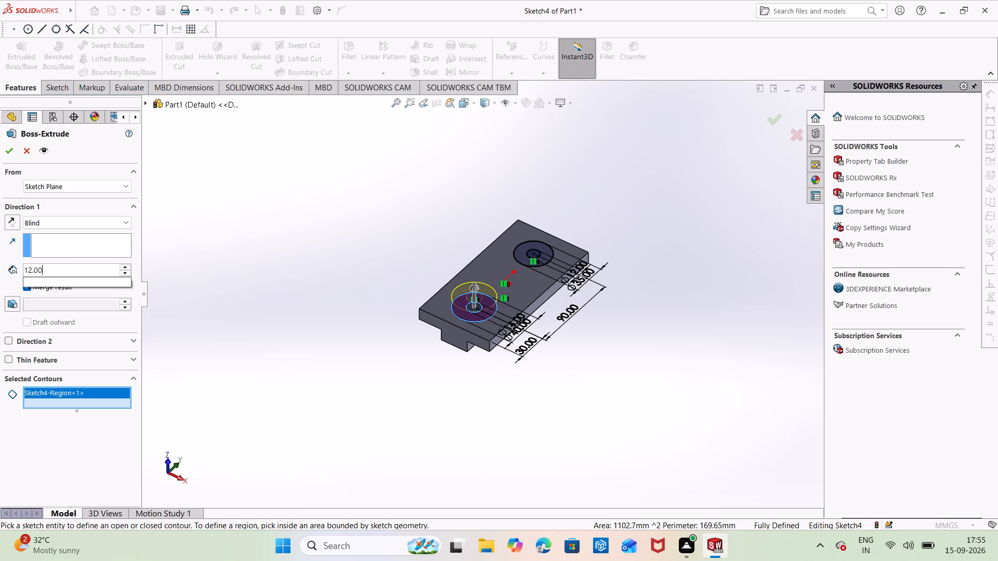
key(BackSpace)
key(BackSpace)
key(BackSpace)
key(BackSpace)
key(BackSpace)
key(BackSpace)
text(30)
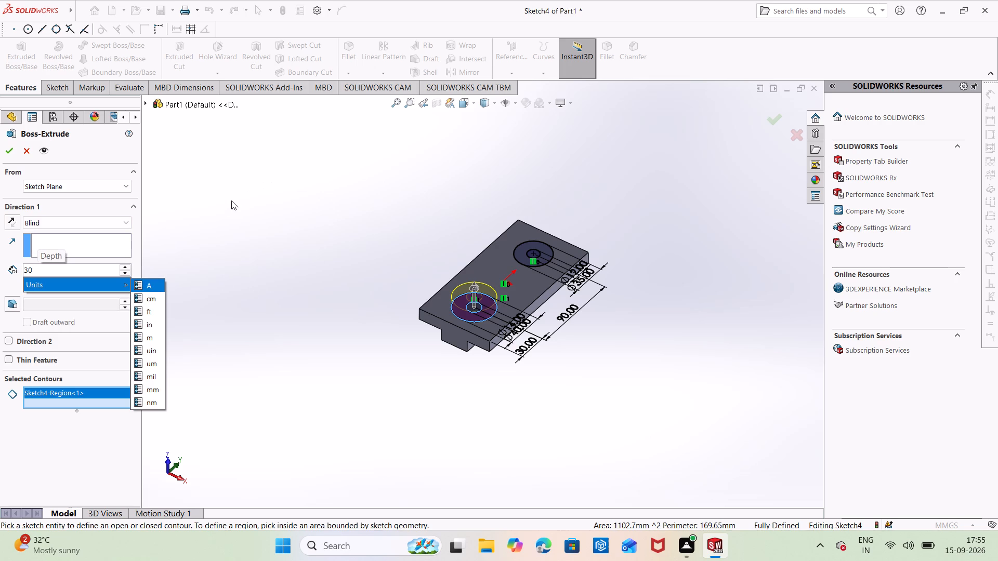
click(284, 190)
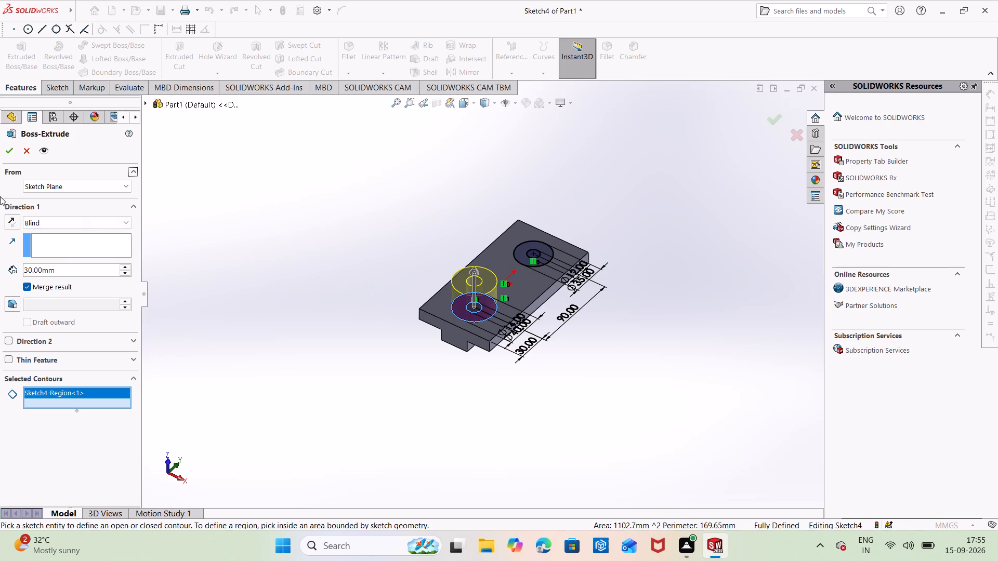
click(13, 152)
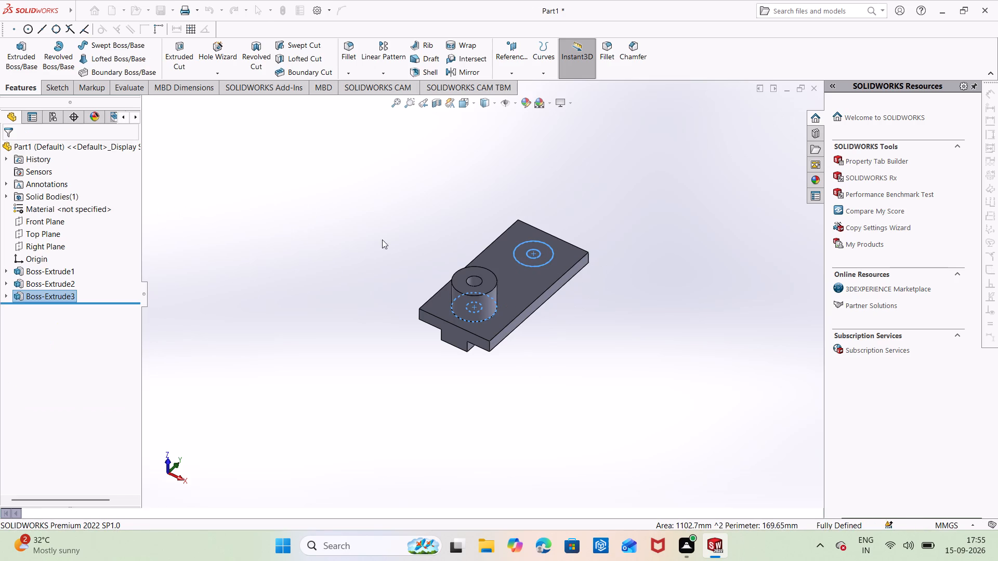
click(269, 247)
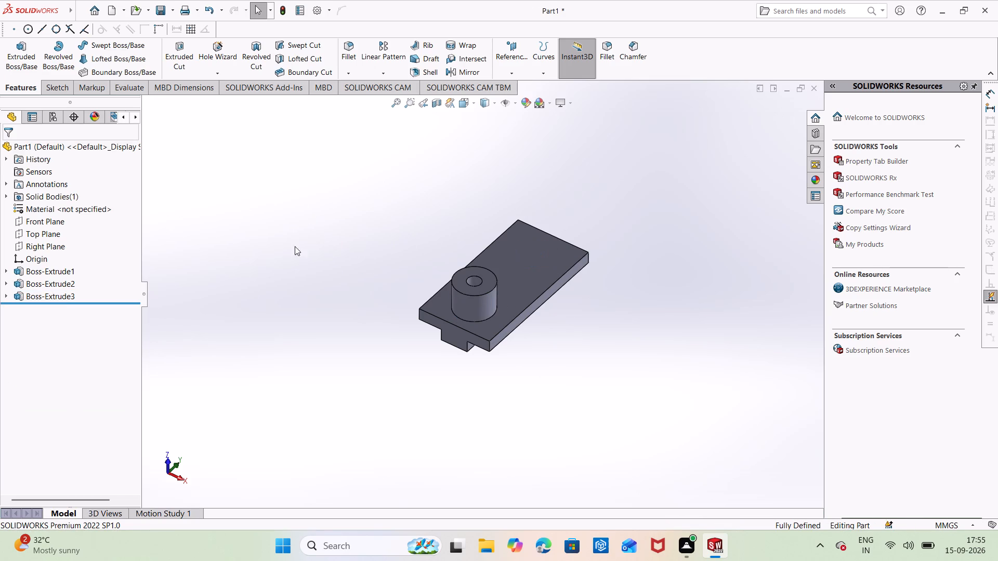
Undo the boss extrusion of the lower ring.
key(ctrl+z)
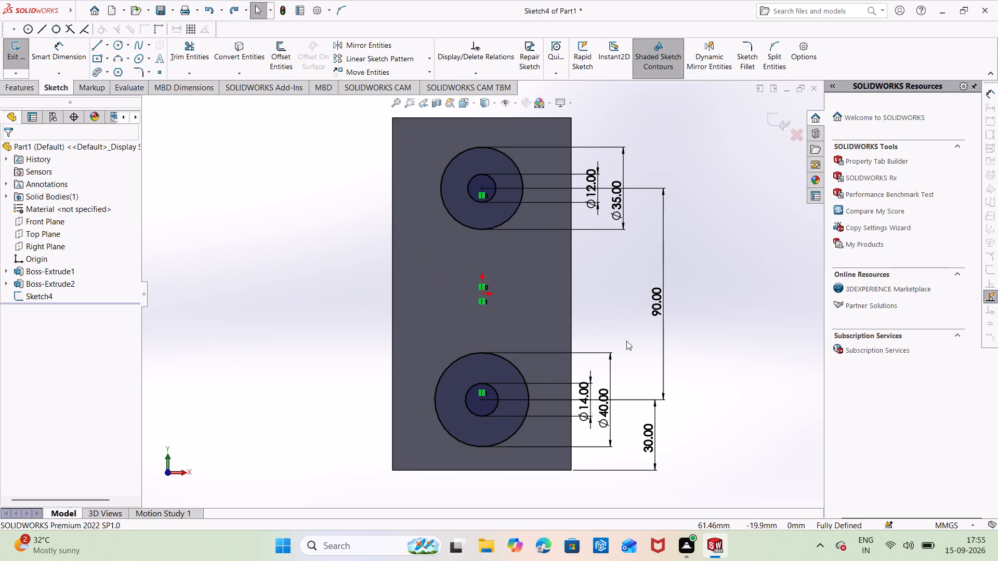
Extrude only the ring between the 14 mm and 40 mm circles as a merged Blind boss 30 mm deep.
click(19, 92)
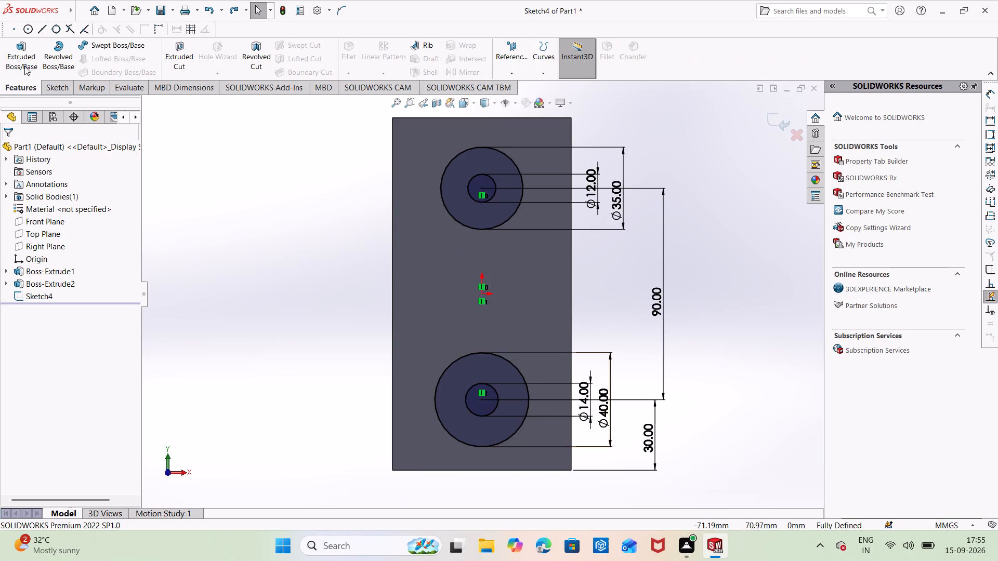
click(29, 42)
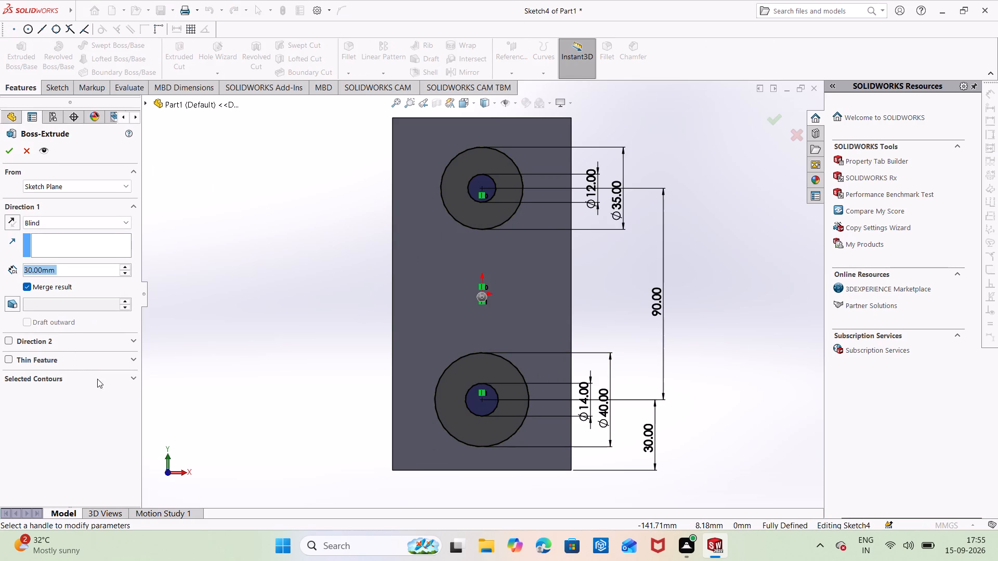
click(116, 371)
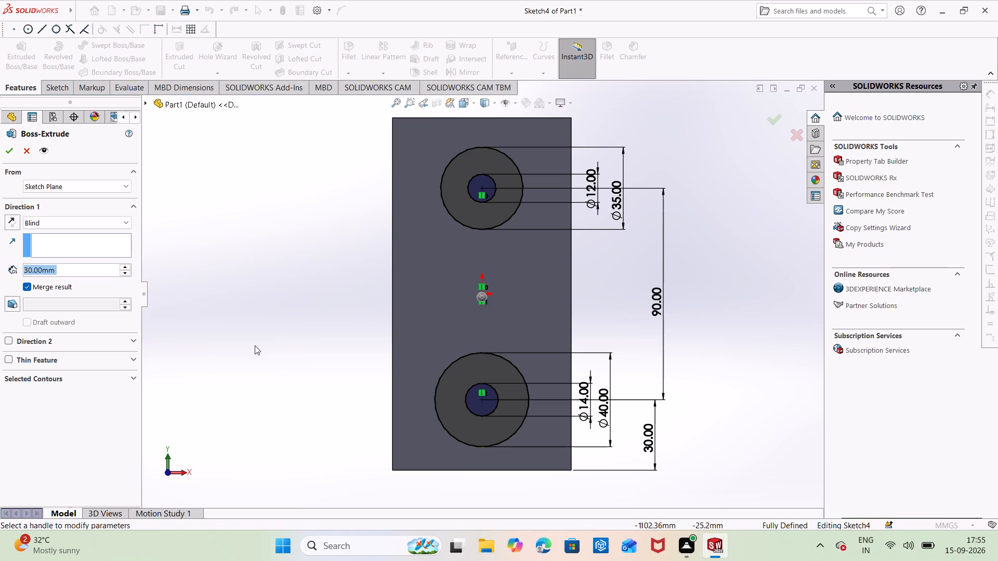
middle_drag(260, 340, 172, 259)
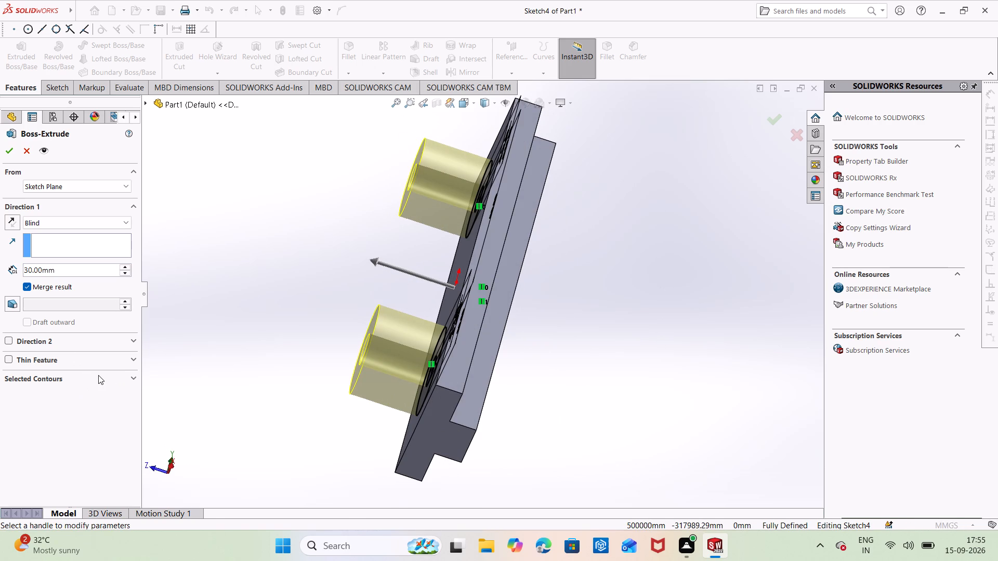
click(98, 375)
click(99, 394)
middle_drag(273, 267, 313, 314)
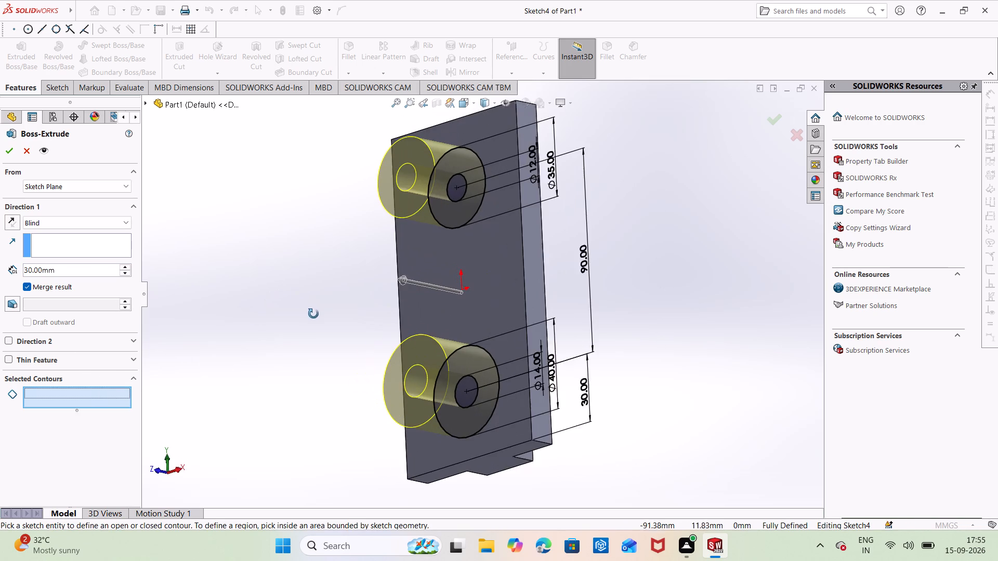
middle_drag(313, 314, 313, 313)
click(480, 422)
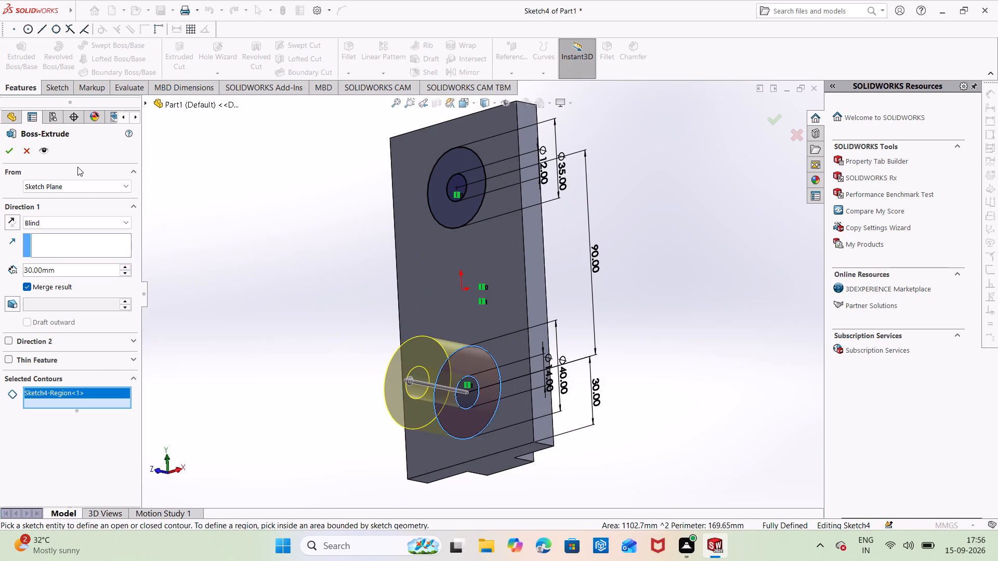
click(5, 153)
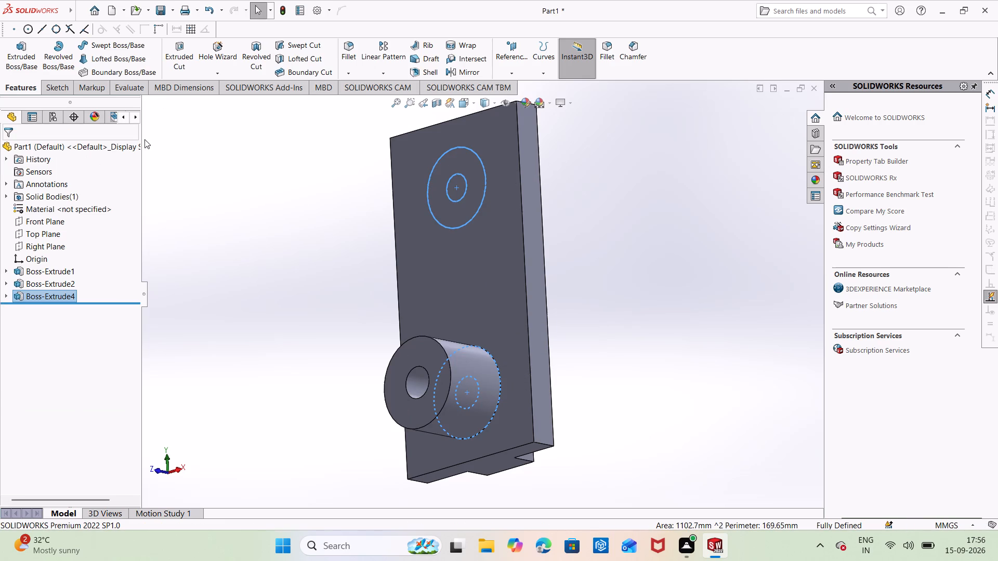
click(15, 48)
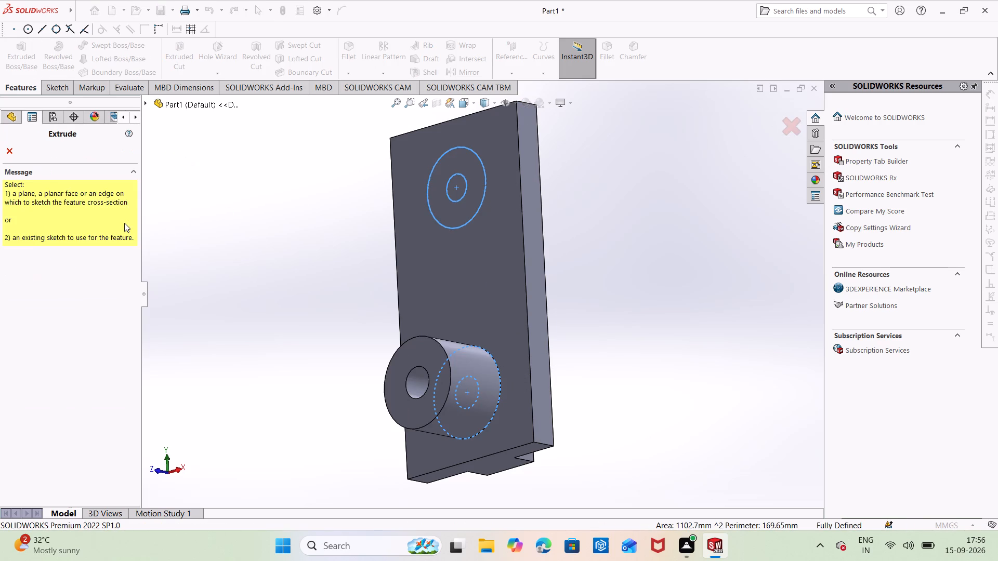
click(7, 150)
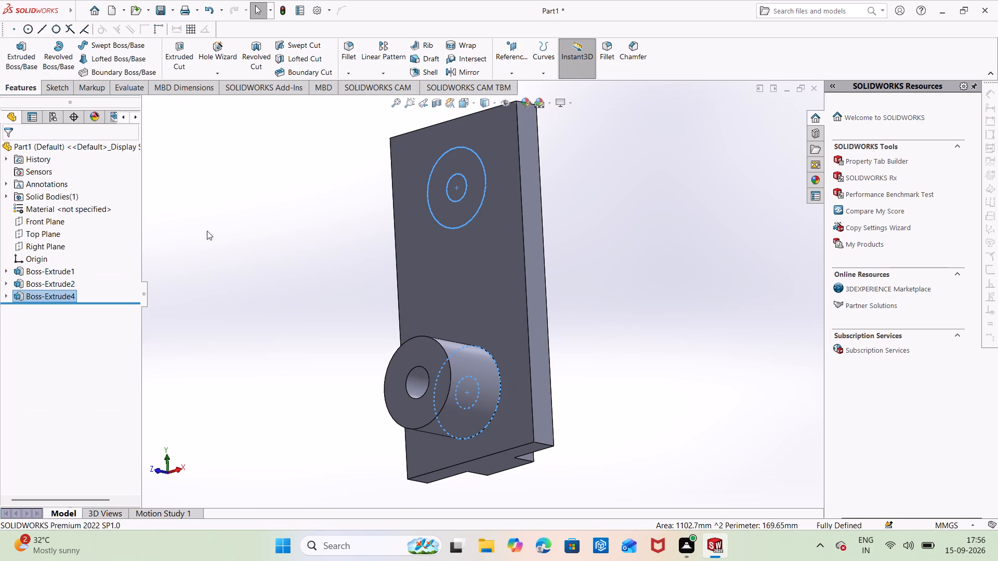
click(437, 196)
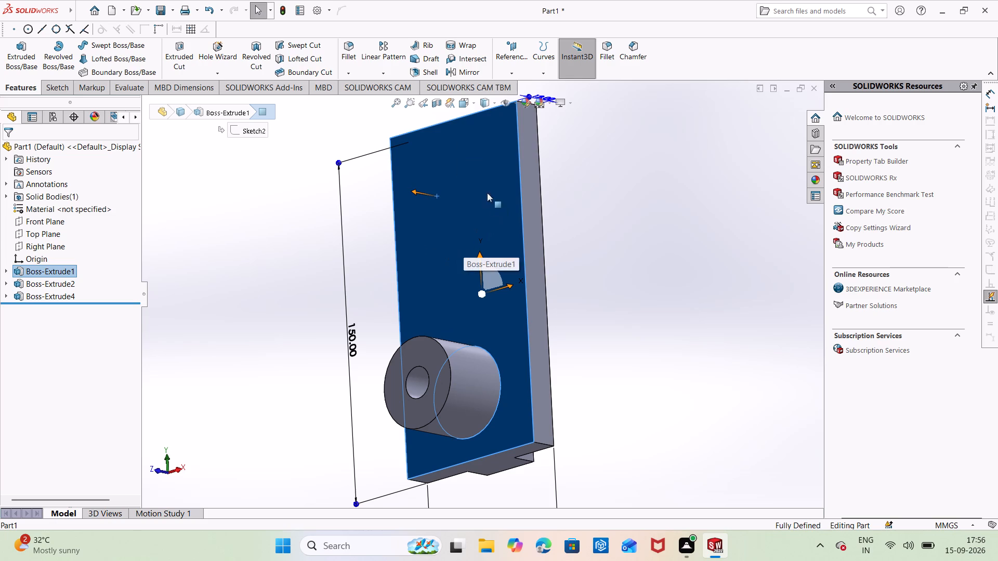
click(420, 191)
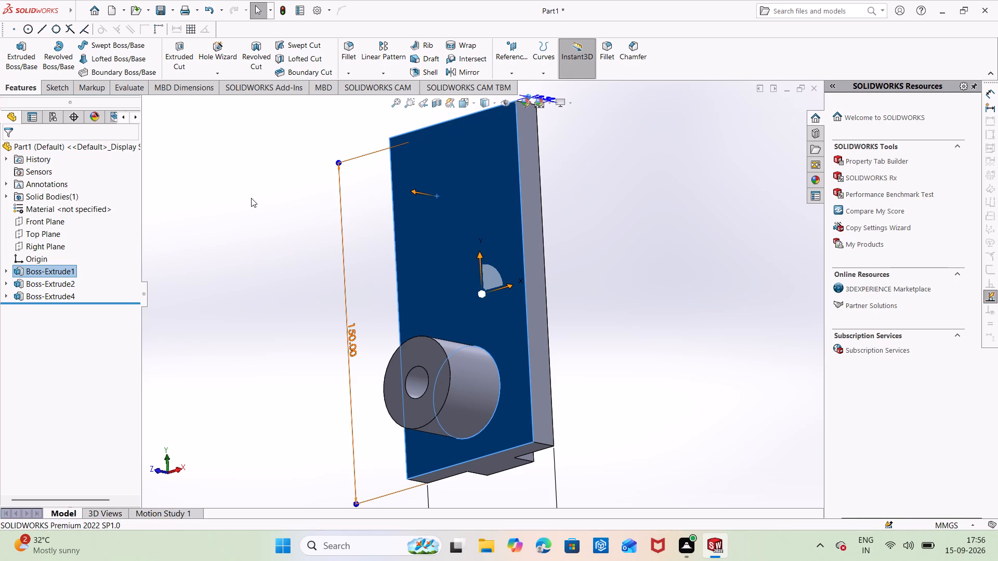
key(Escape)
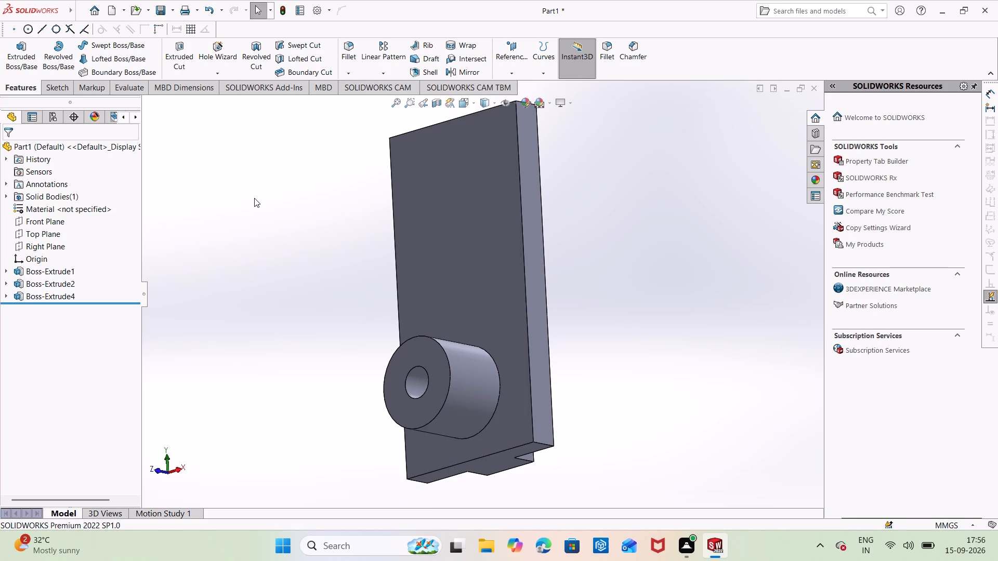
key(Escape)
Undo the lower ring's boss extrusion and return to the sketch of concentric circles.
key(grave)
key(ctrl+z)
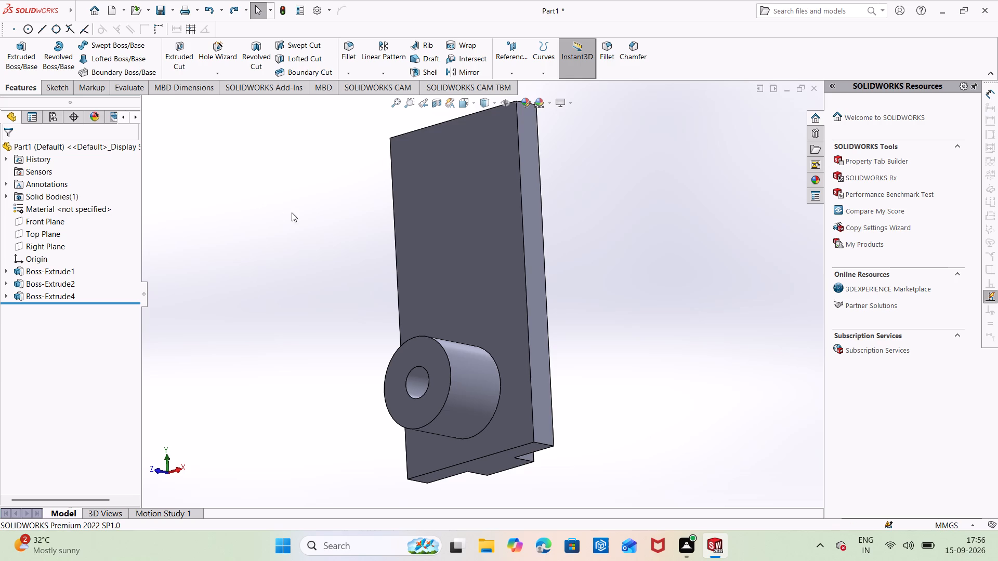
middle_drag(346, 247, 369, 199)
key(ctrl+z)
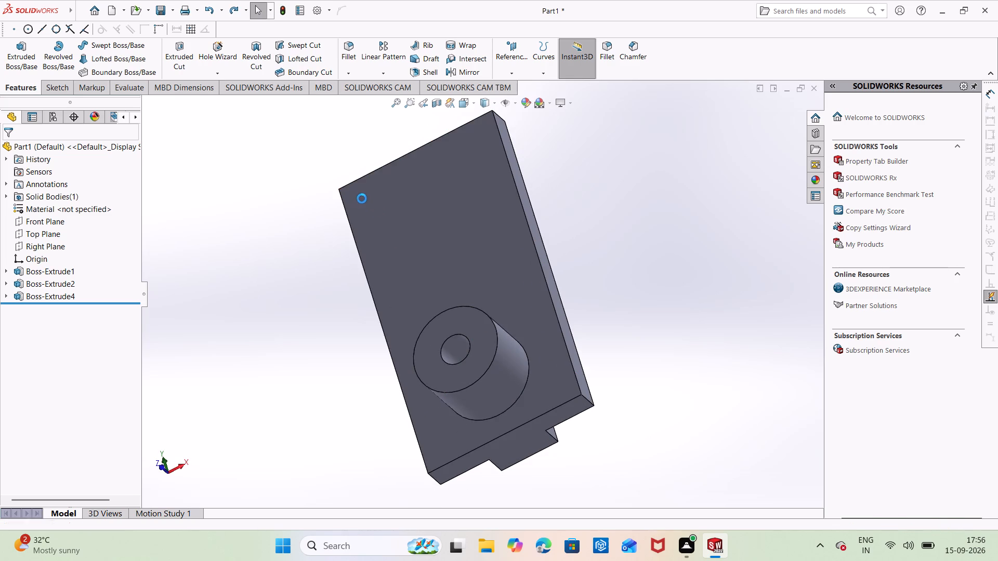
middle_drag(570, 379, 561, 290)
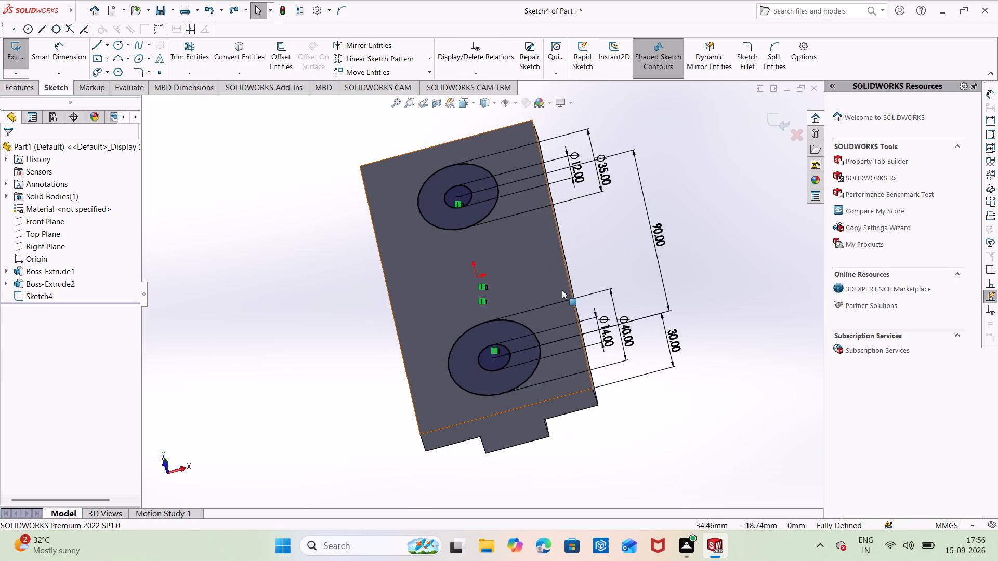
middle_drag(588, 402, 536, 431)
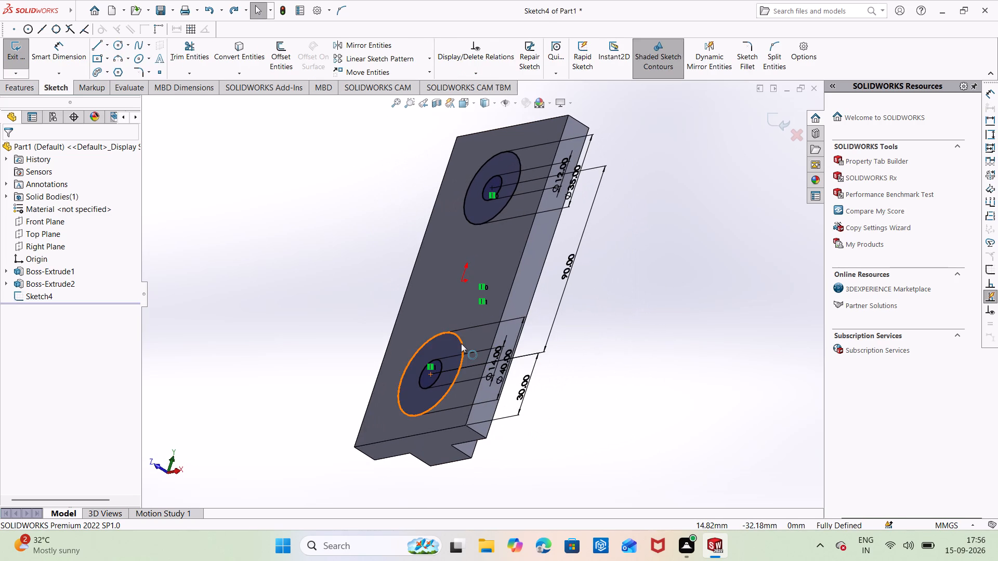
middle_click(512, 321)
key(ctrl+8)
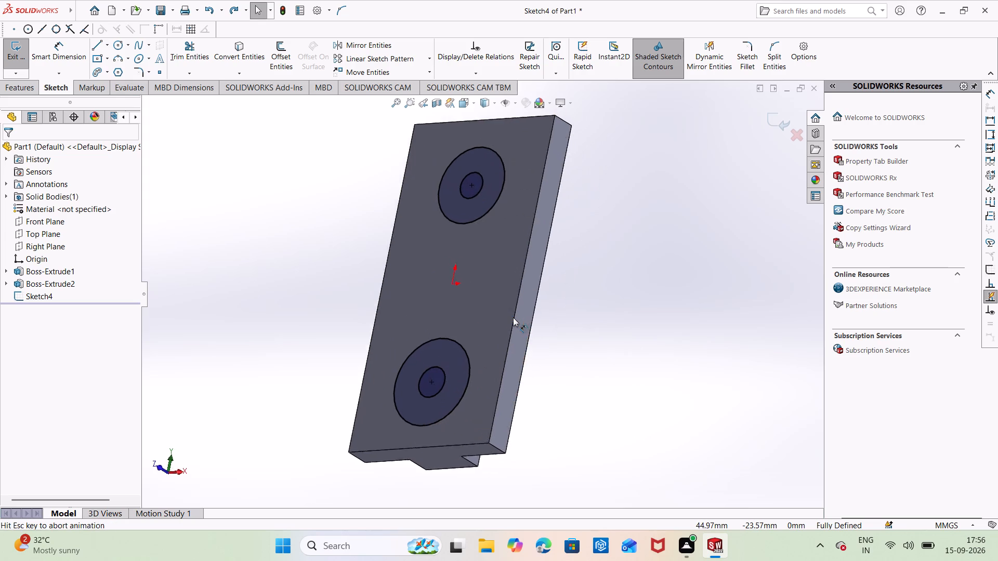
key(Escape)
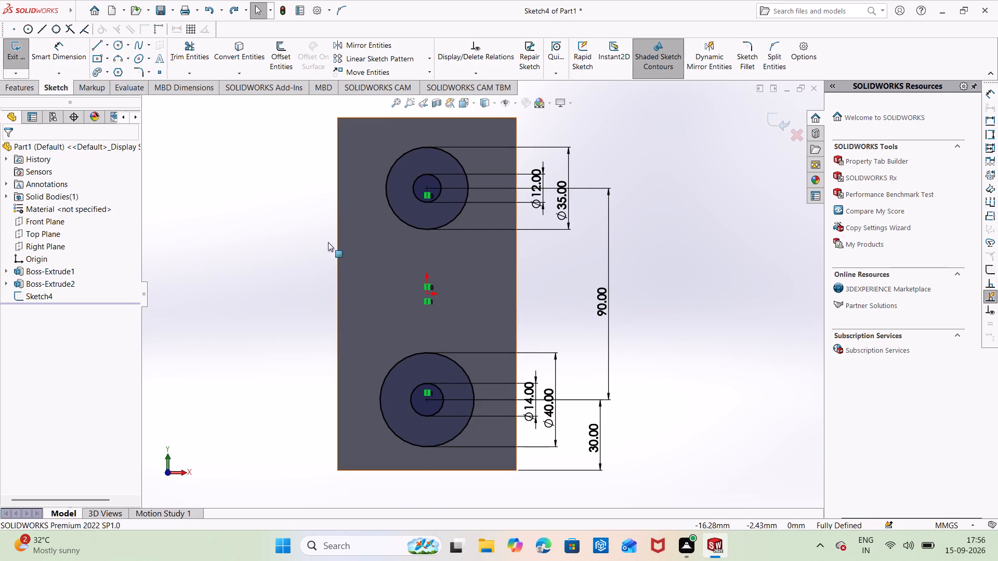
Extrude only the ring between the 14 mm and 40 mm circles as a merged Blind boss 30 mm deep.
click(29, 89)
click(18, 50)
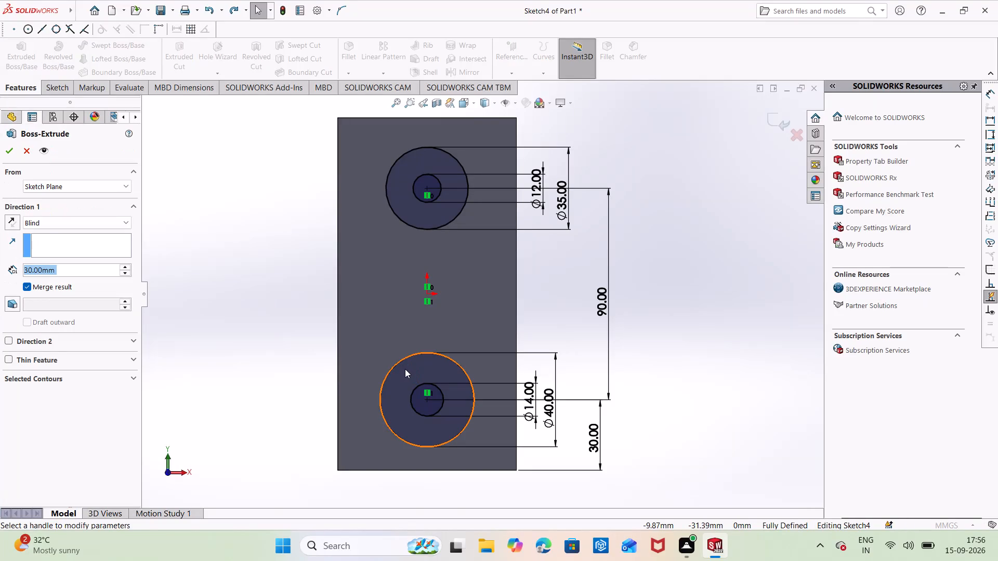
click(133, 375)
middle_drag(214, 367, 169, 332)
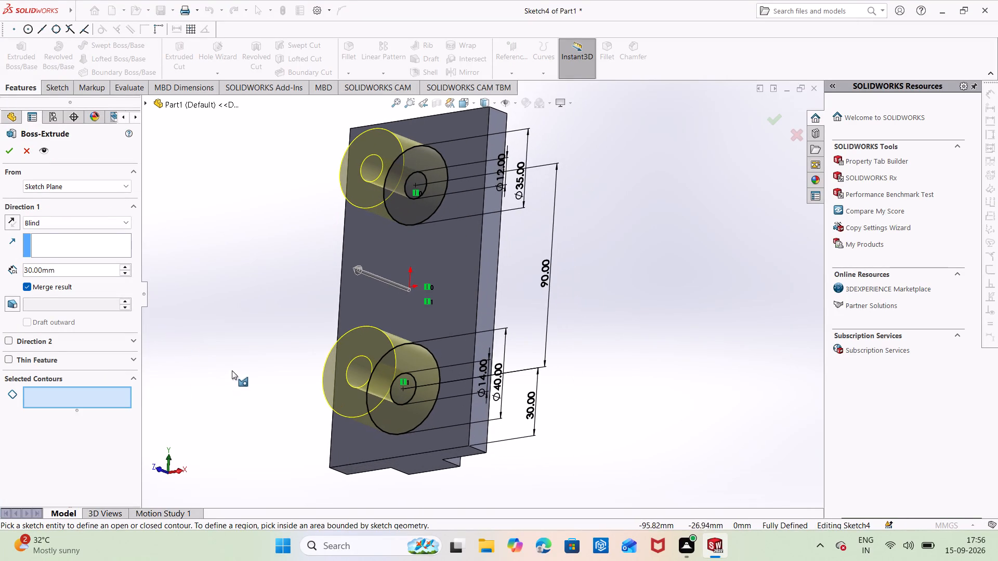
click(422, 399)
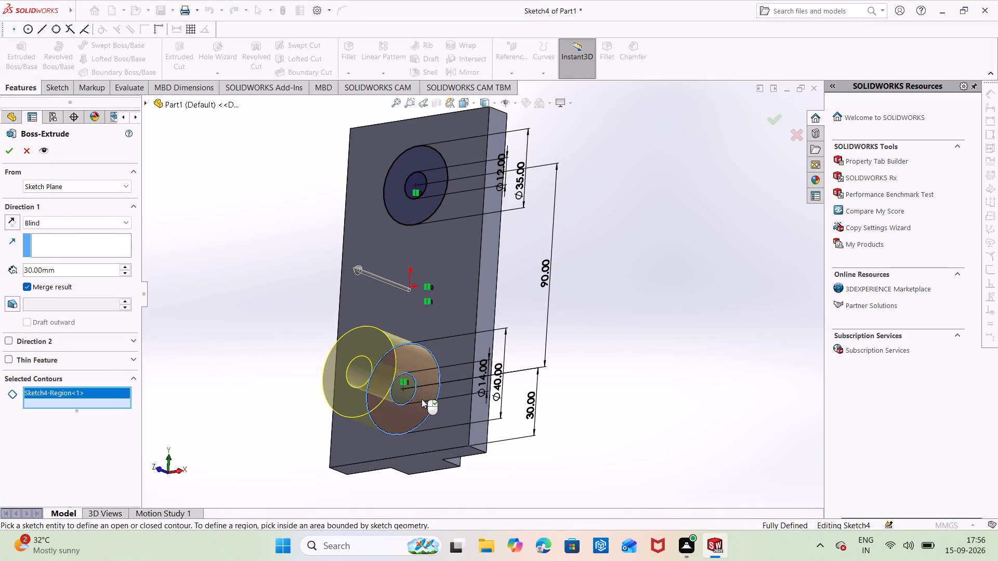
click(12, 146)
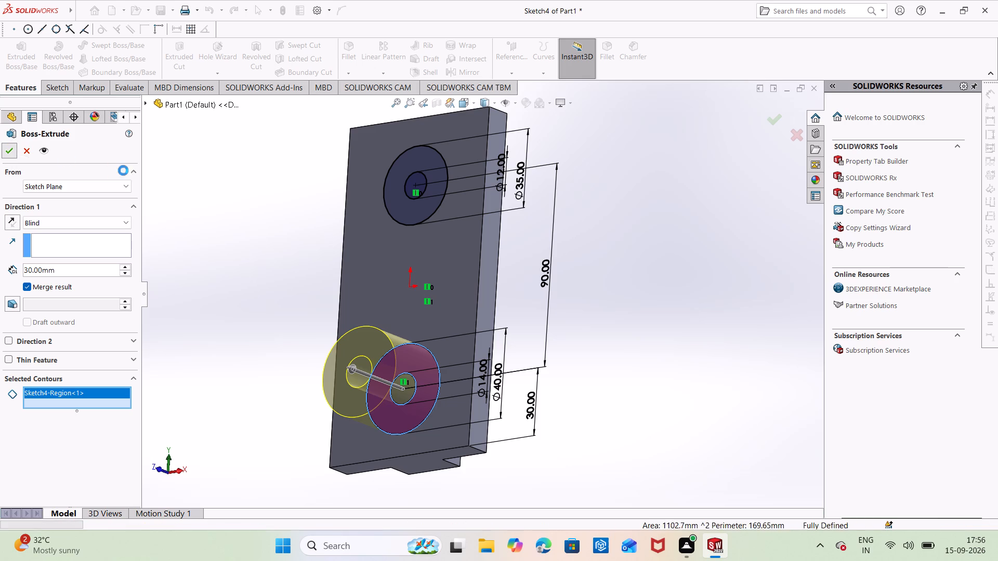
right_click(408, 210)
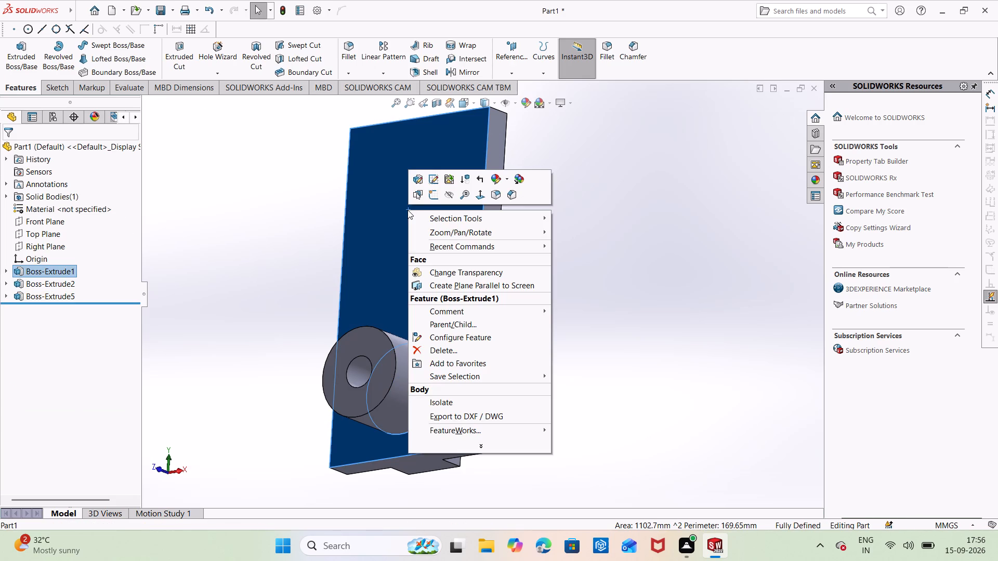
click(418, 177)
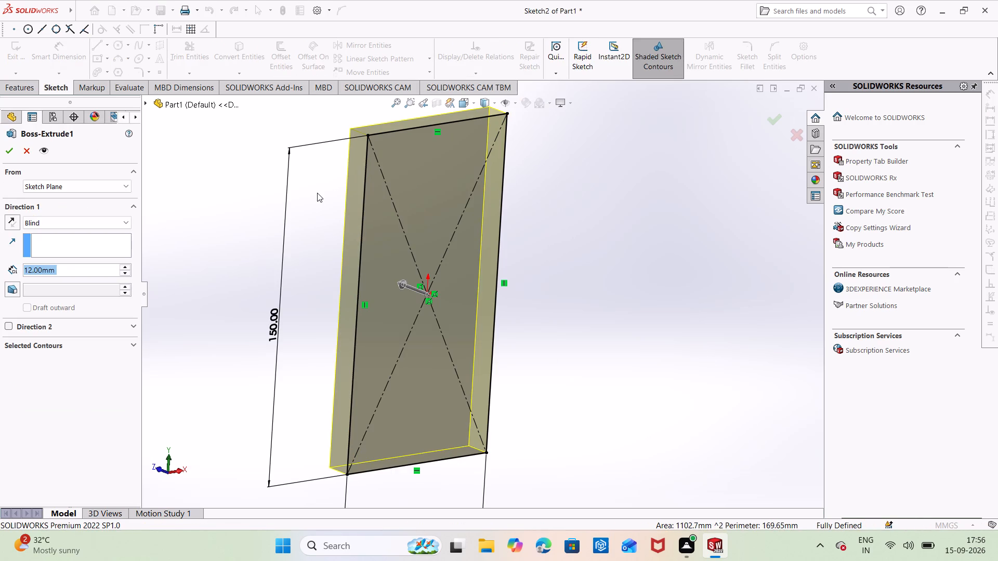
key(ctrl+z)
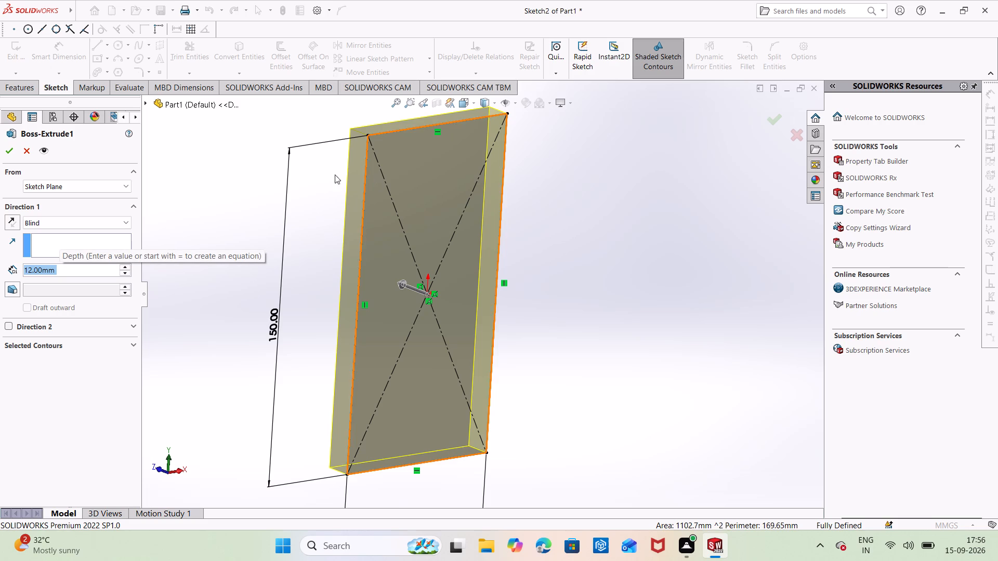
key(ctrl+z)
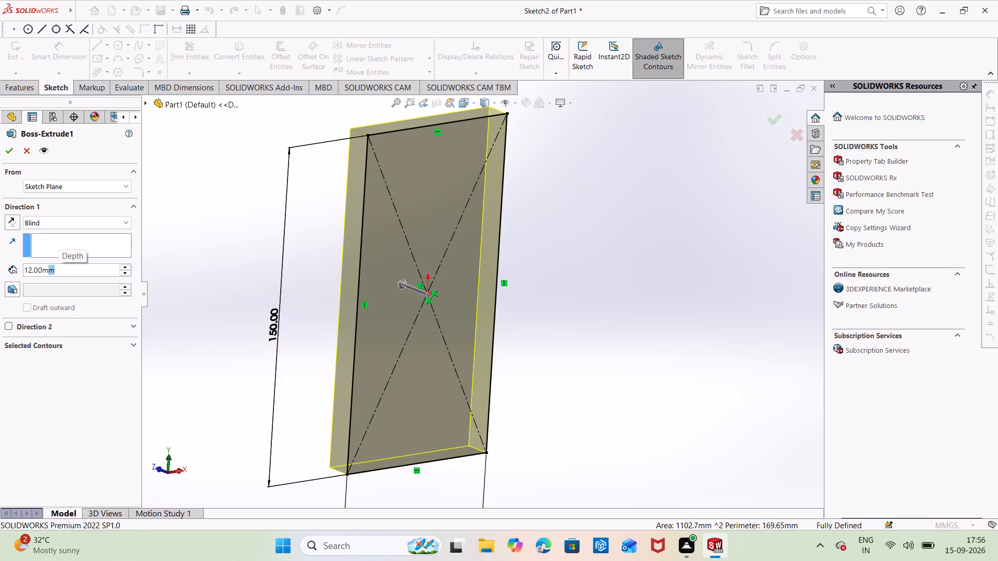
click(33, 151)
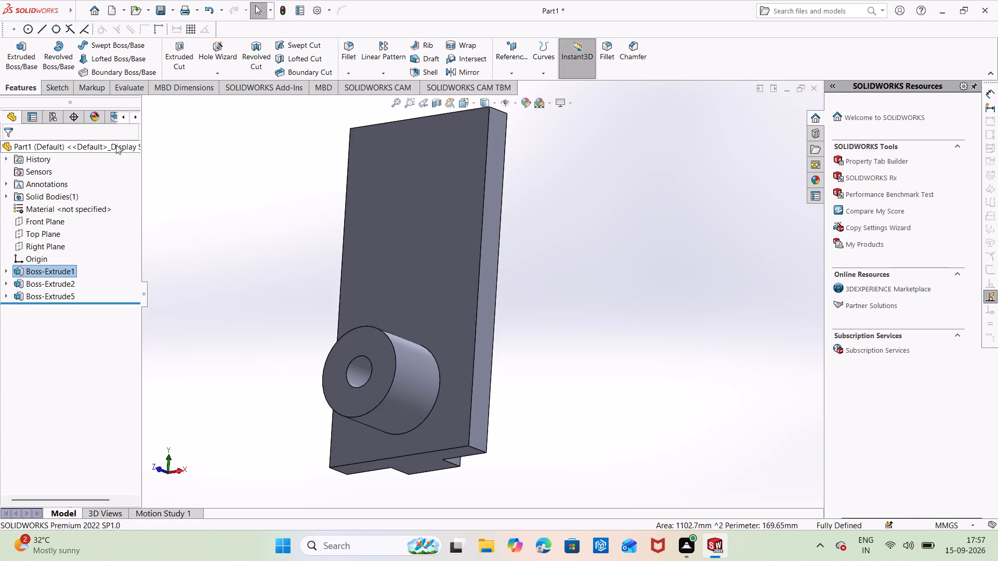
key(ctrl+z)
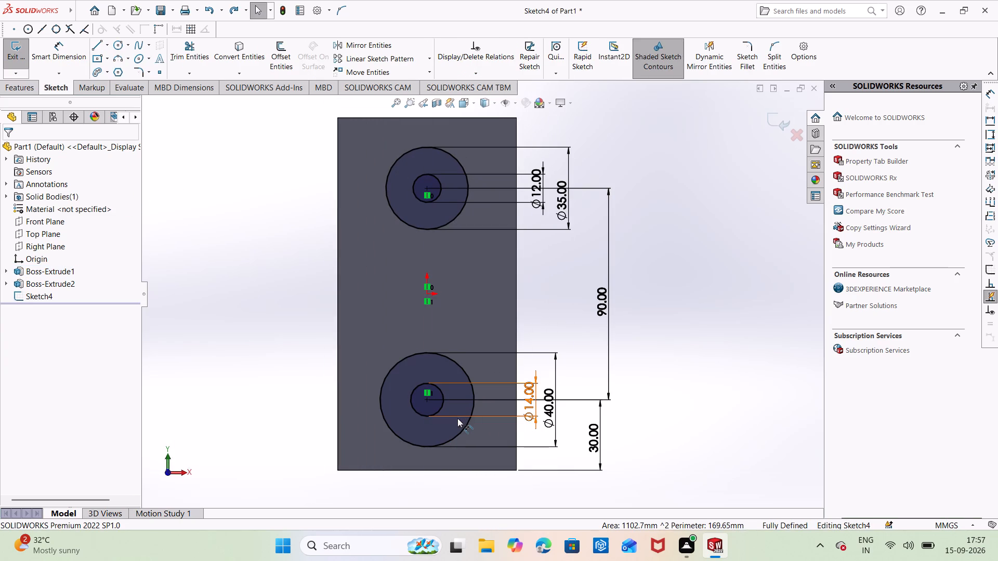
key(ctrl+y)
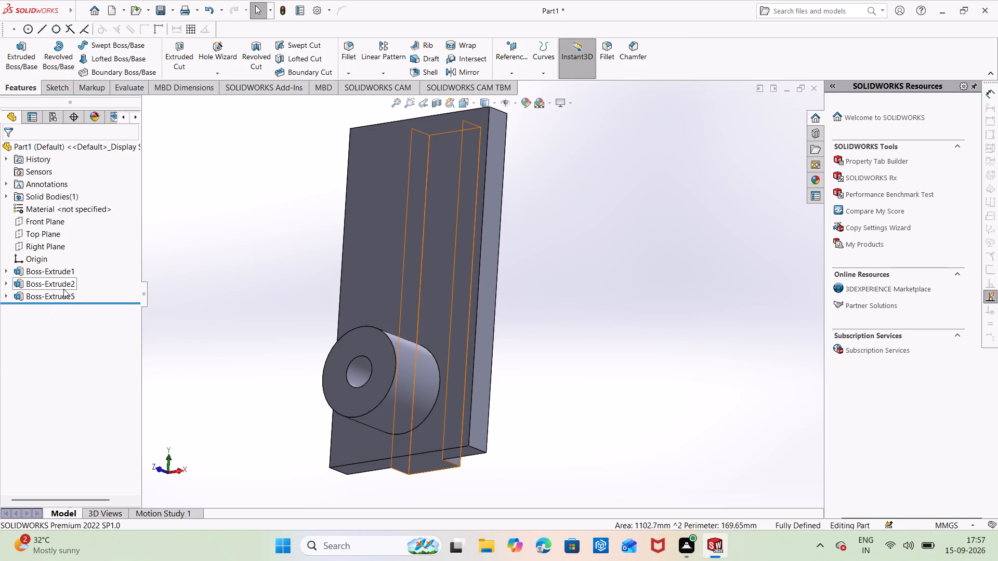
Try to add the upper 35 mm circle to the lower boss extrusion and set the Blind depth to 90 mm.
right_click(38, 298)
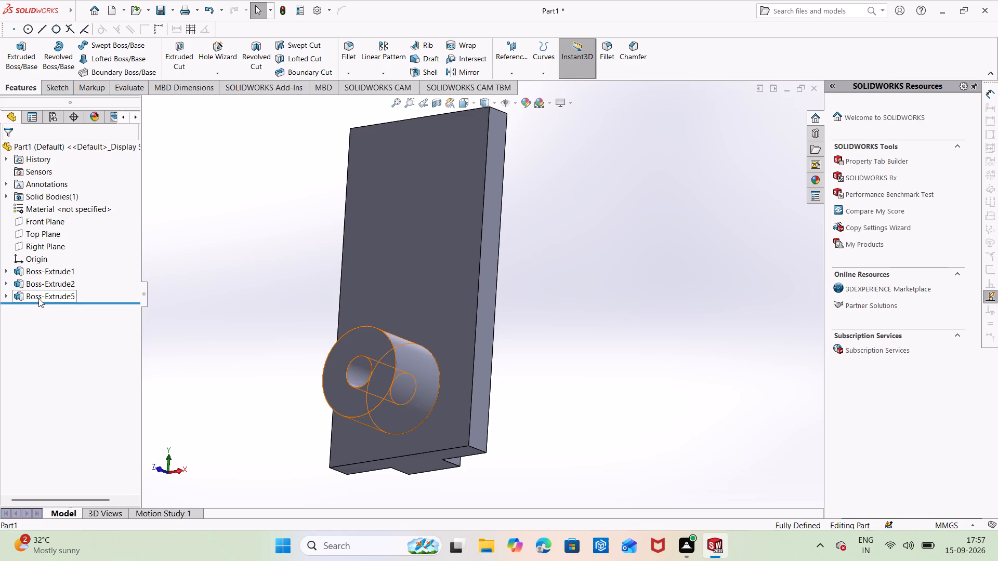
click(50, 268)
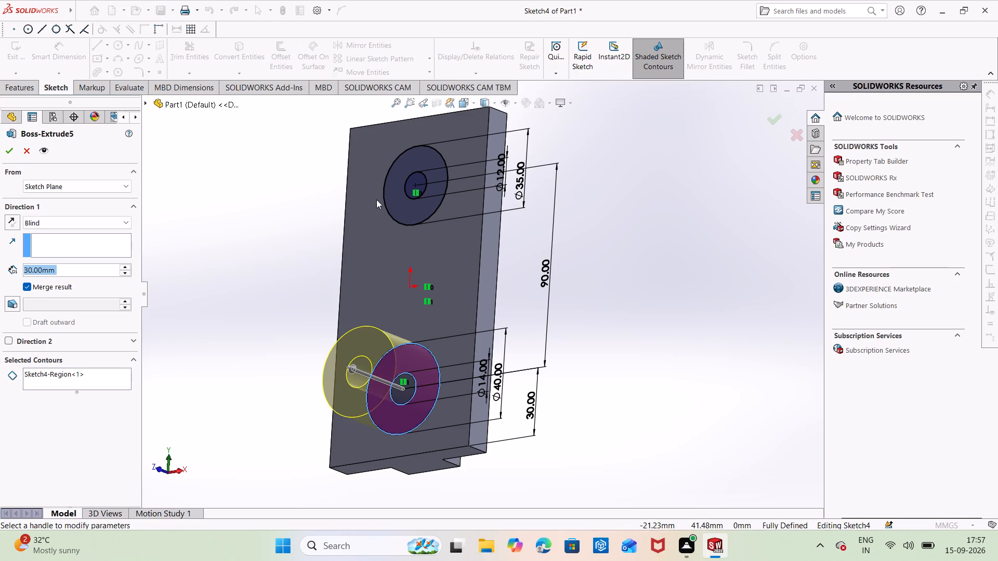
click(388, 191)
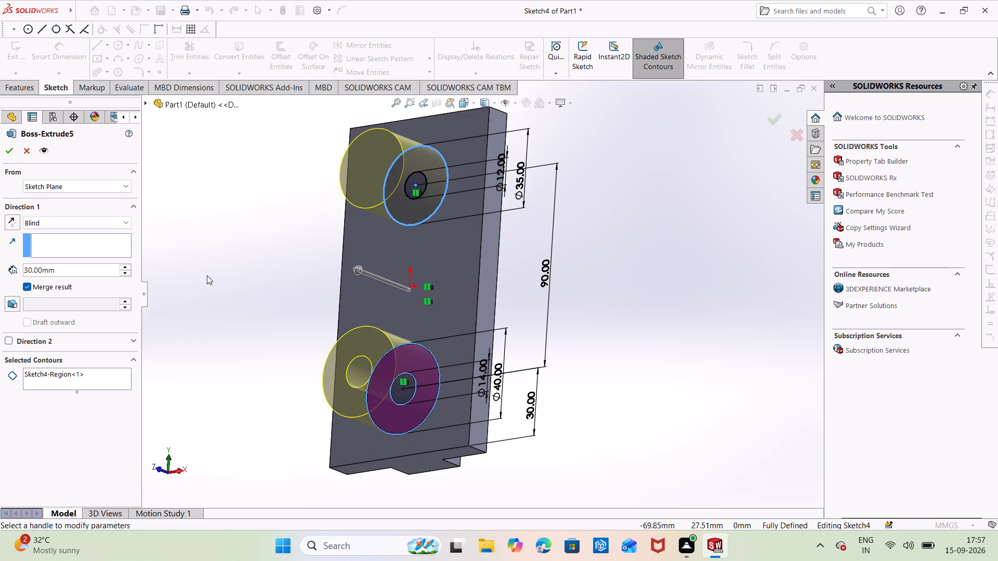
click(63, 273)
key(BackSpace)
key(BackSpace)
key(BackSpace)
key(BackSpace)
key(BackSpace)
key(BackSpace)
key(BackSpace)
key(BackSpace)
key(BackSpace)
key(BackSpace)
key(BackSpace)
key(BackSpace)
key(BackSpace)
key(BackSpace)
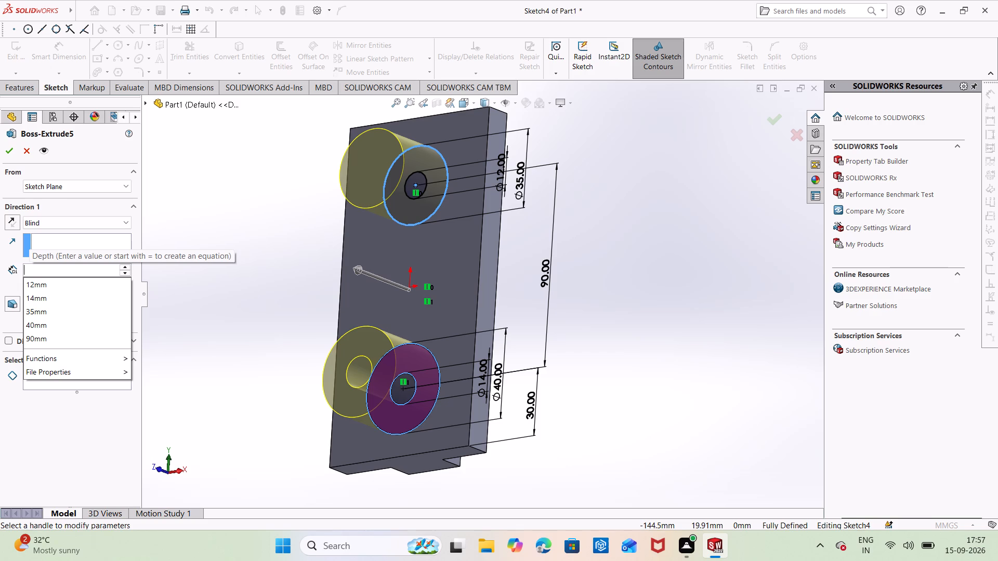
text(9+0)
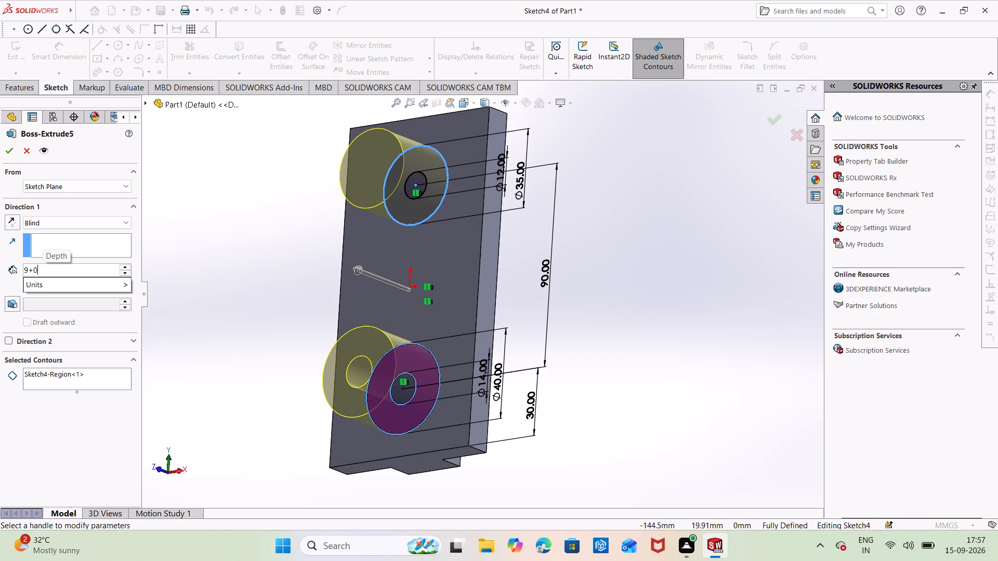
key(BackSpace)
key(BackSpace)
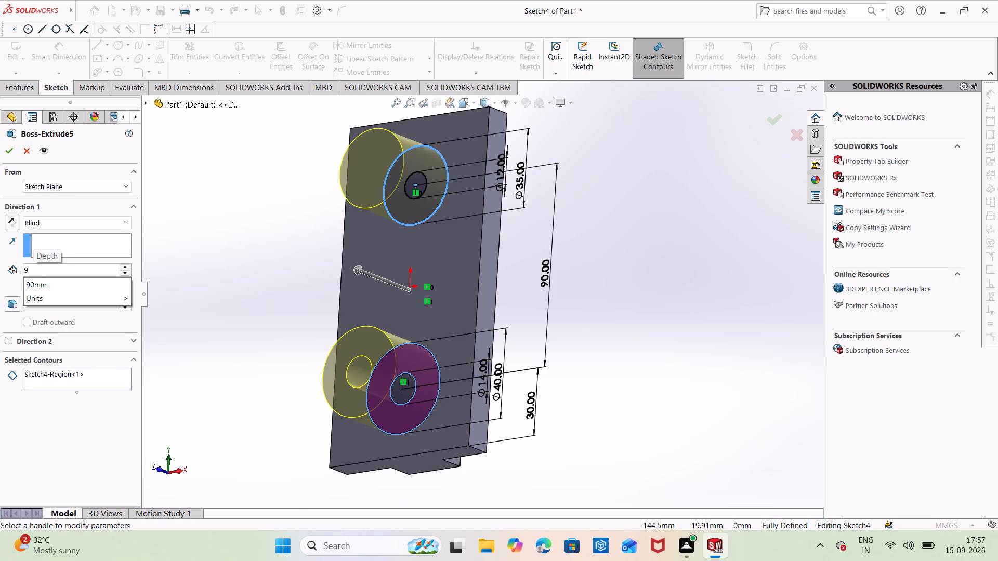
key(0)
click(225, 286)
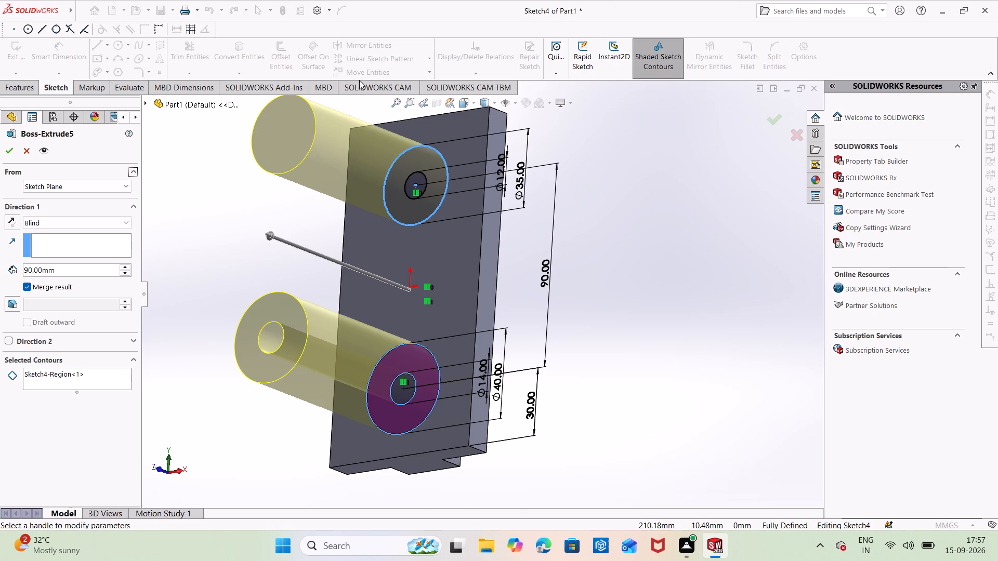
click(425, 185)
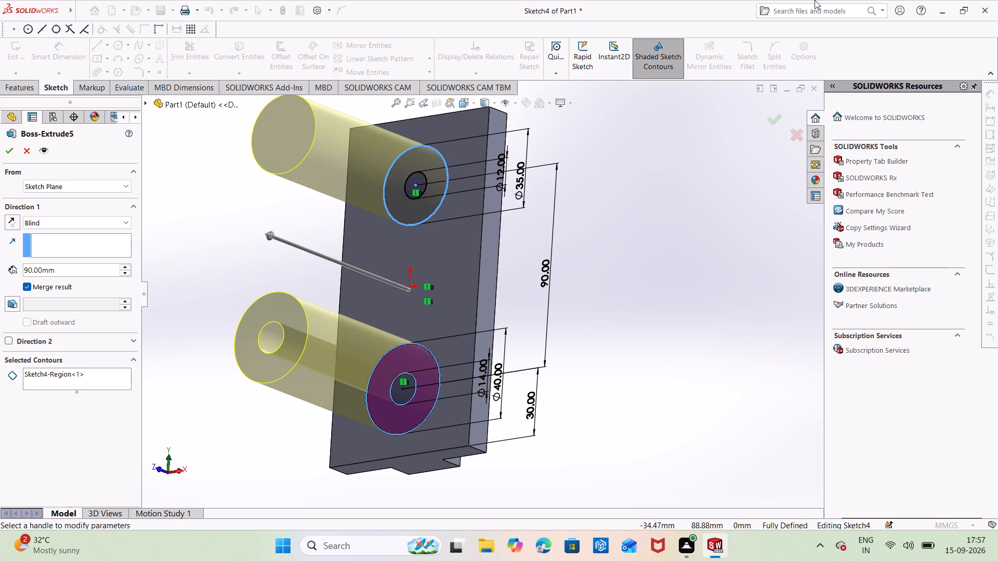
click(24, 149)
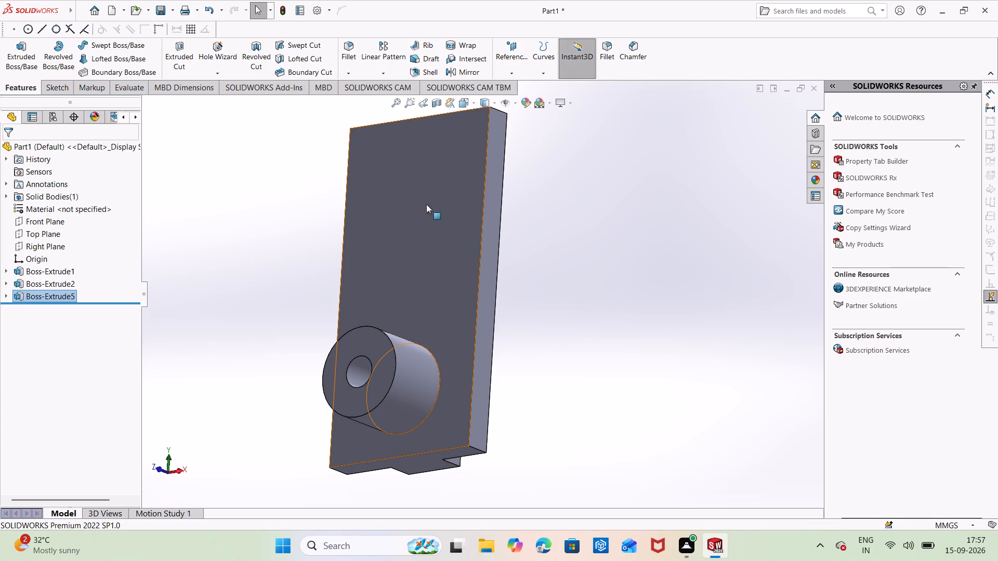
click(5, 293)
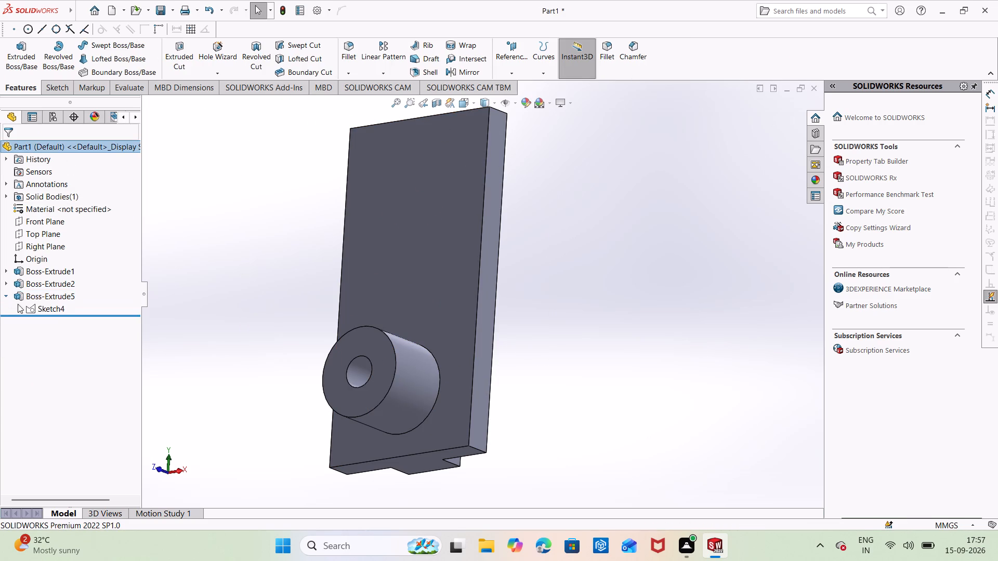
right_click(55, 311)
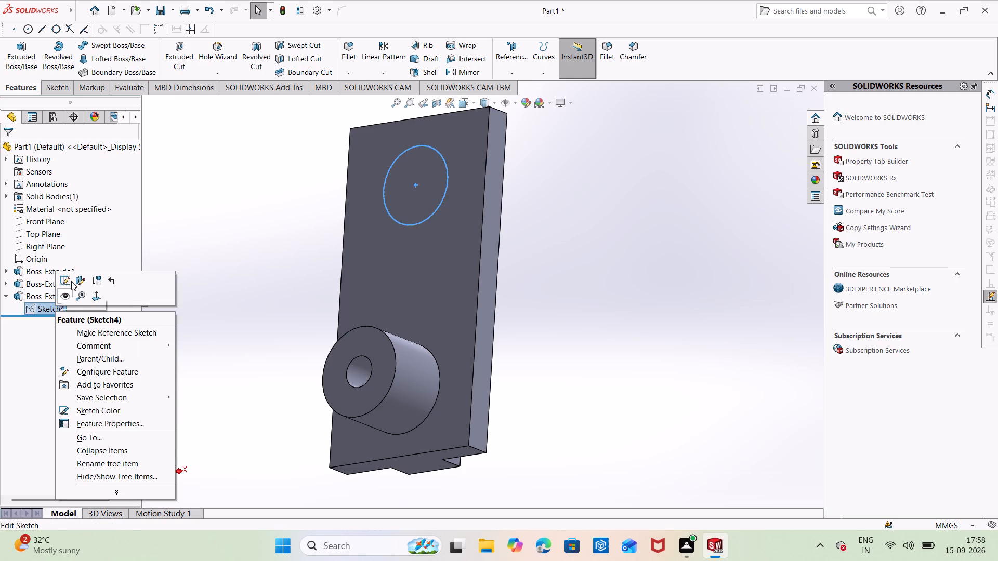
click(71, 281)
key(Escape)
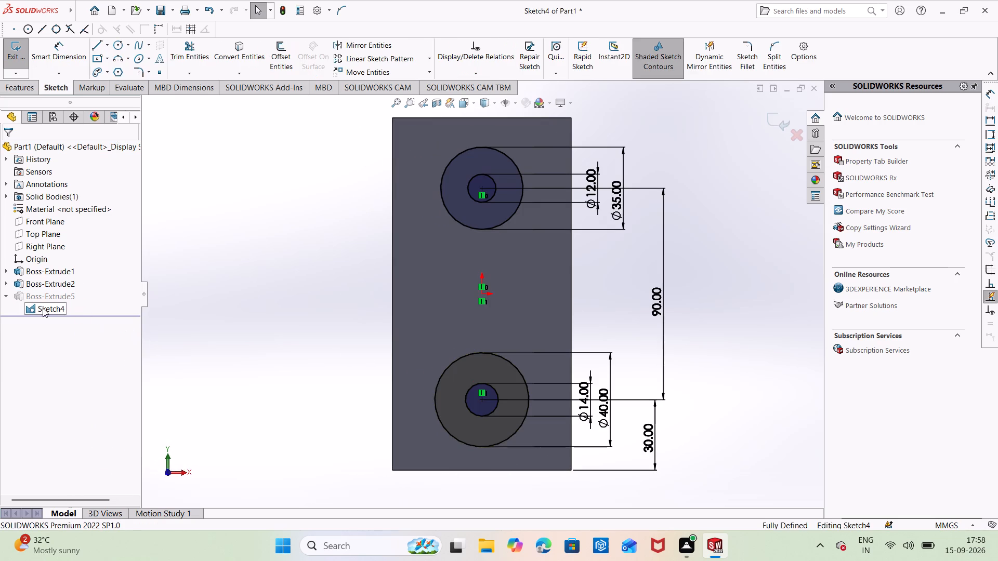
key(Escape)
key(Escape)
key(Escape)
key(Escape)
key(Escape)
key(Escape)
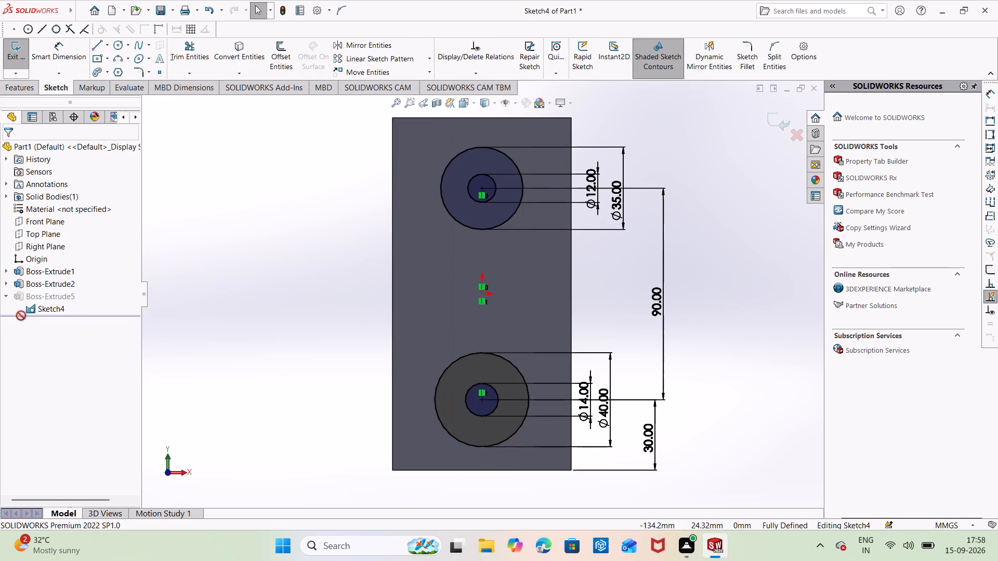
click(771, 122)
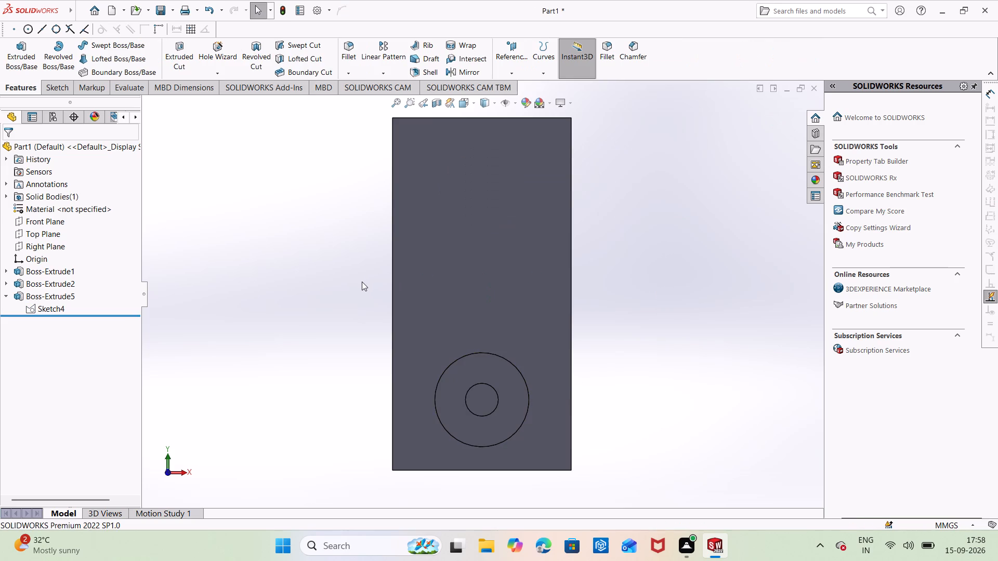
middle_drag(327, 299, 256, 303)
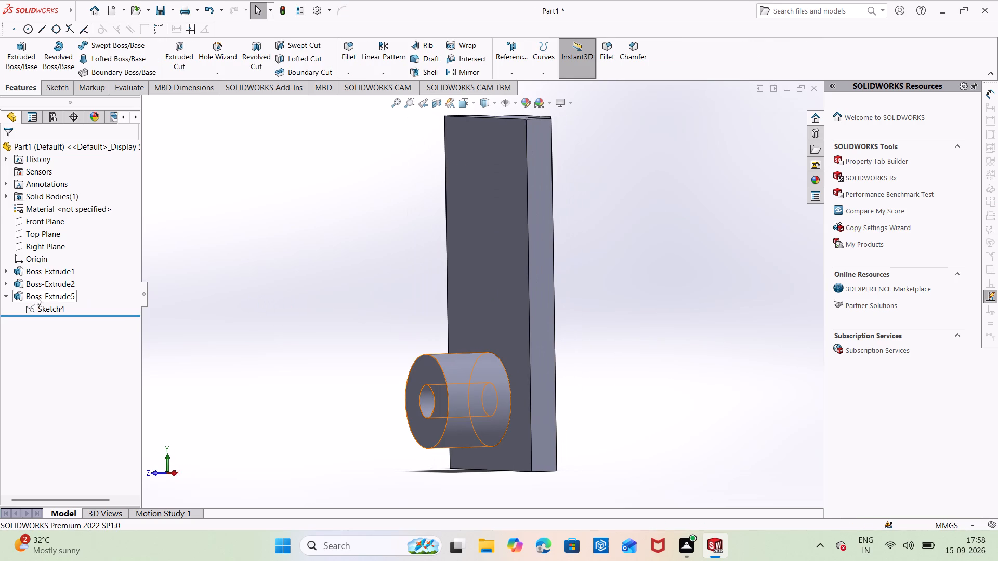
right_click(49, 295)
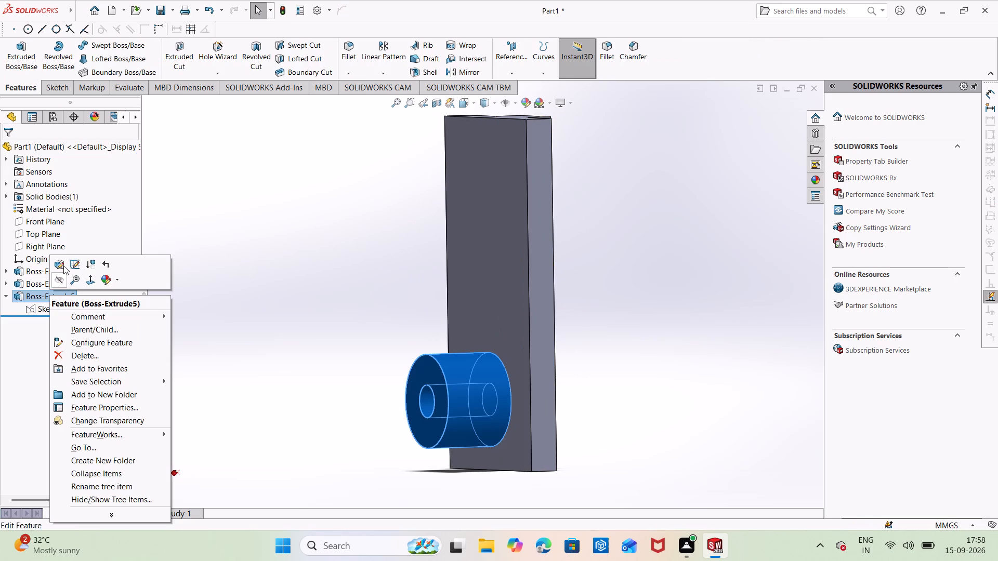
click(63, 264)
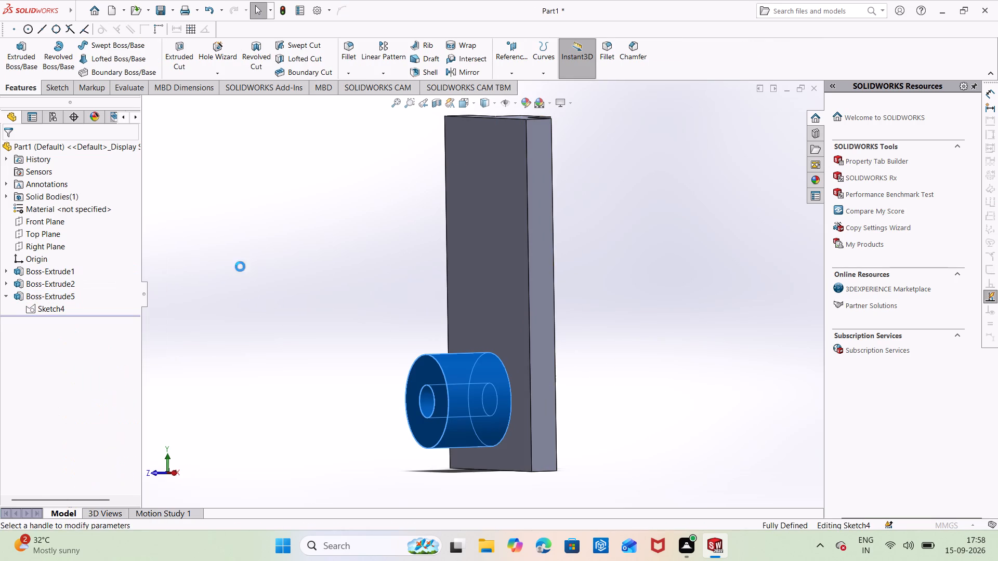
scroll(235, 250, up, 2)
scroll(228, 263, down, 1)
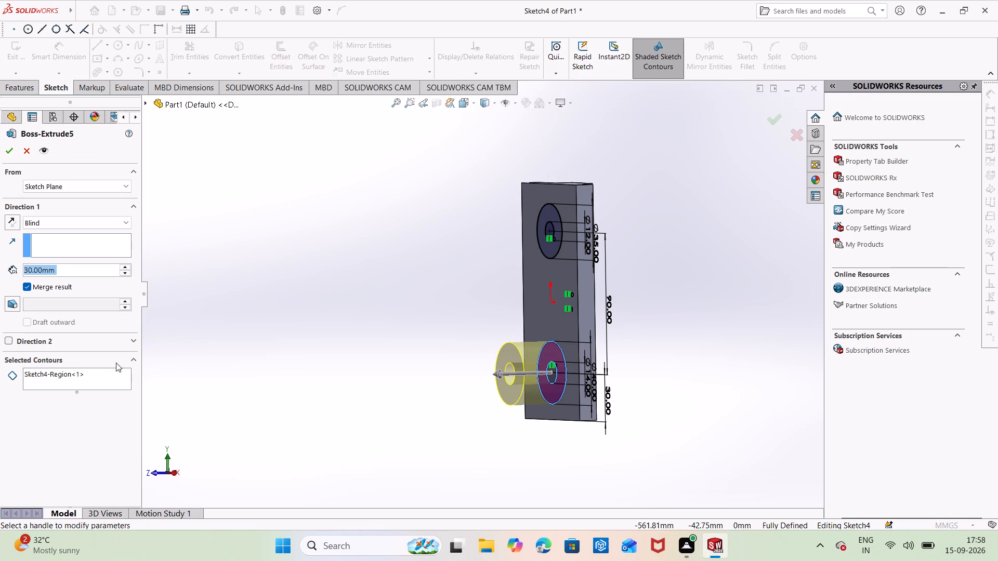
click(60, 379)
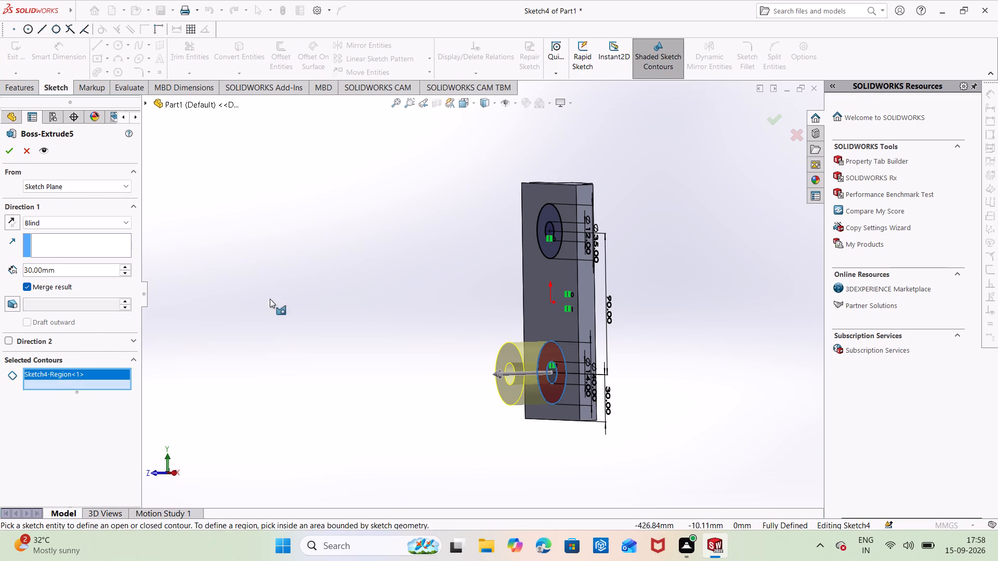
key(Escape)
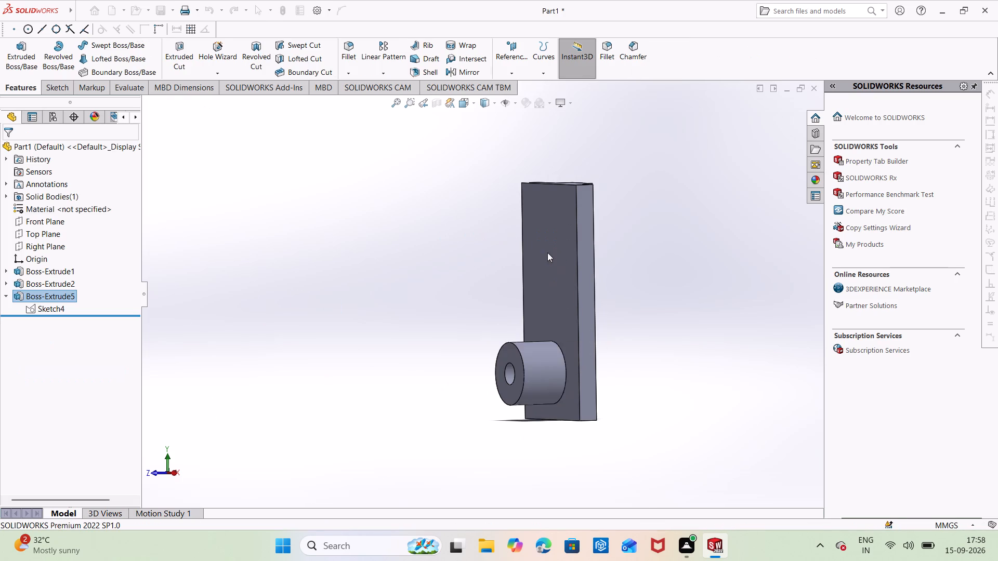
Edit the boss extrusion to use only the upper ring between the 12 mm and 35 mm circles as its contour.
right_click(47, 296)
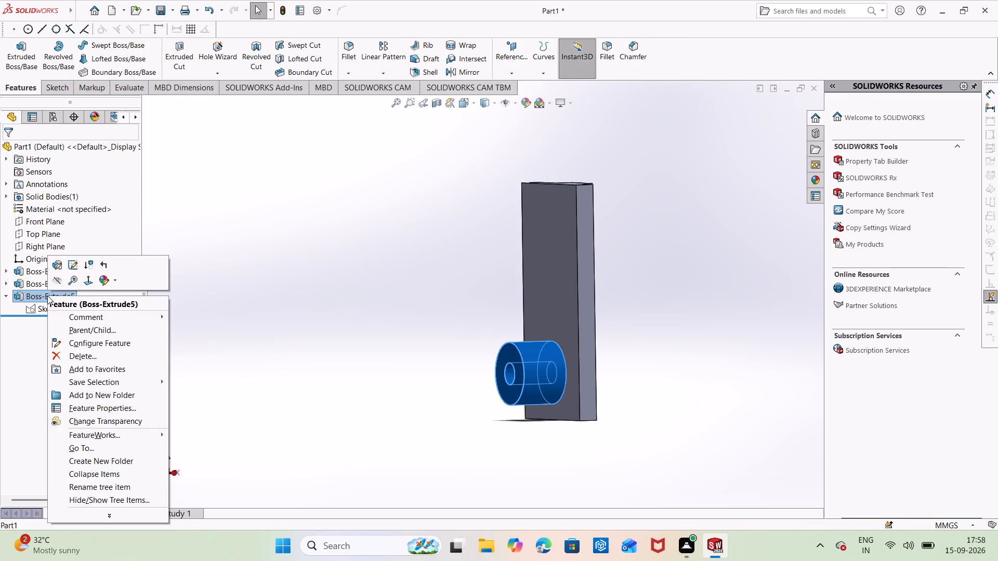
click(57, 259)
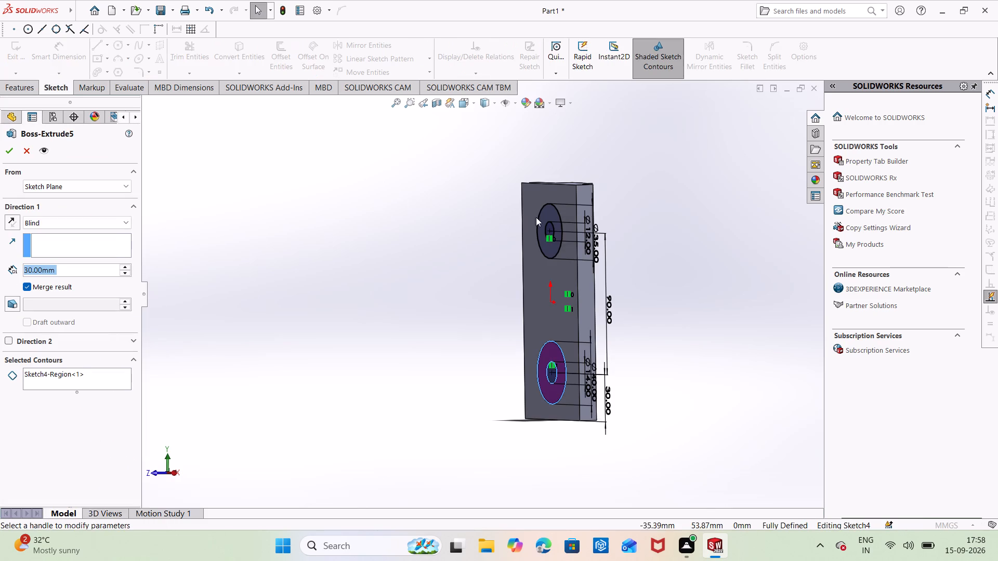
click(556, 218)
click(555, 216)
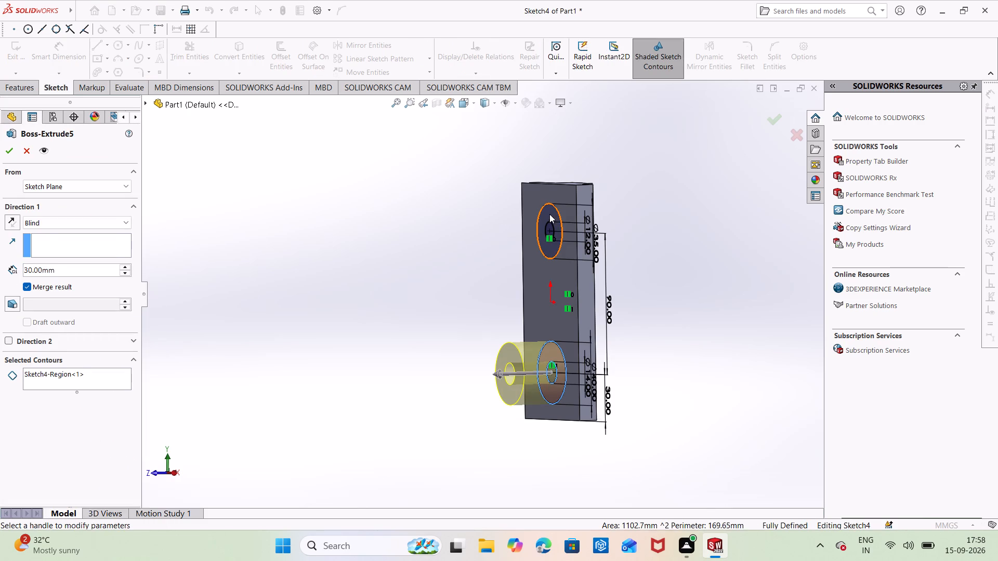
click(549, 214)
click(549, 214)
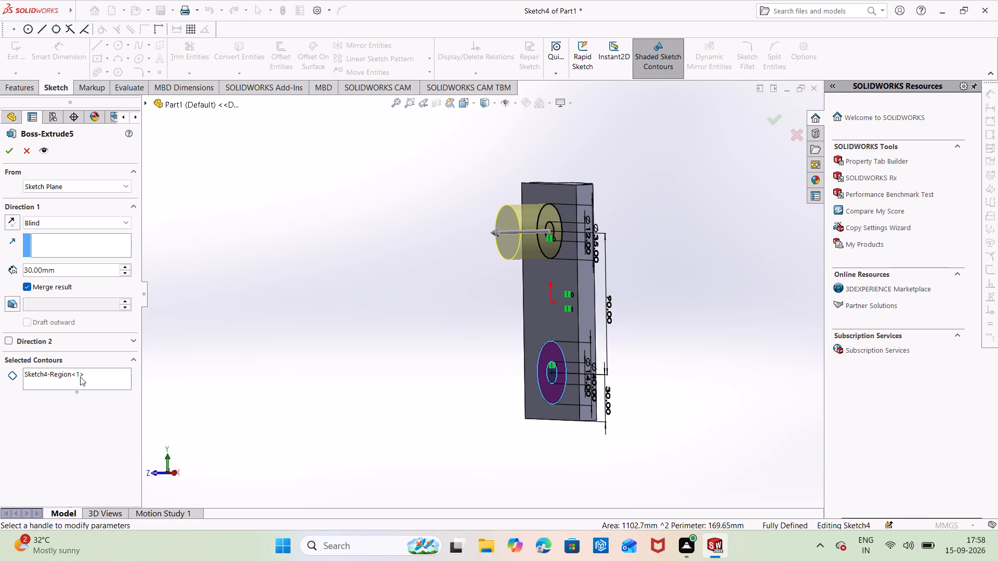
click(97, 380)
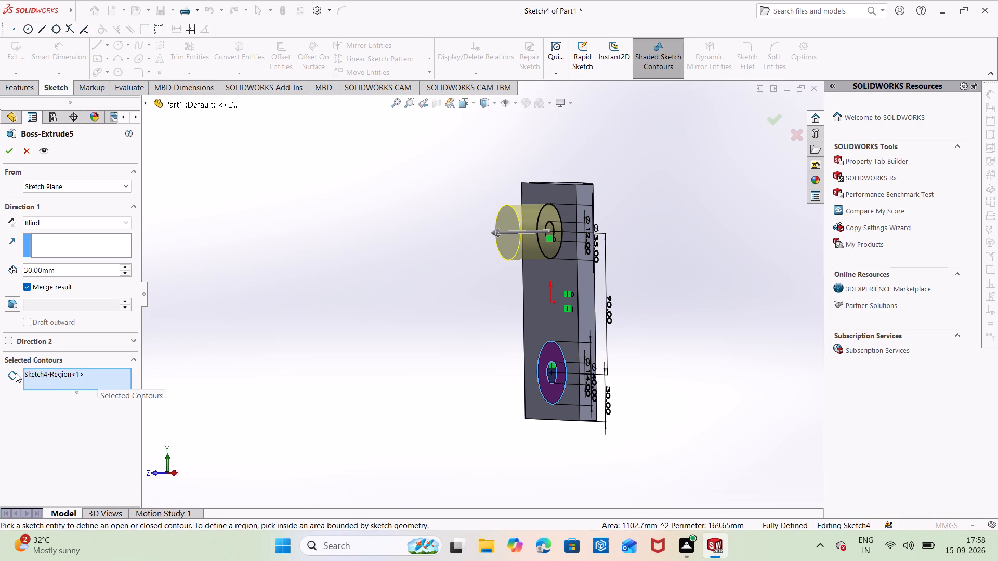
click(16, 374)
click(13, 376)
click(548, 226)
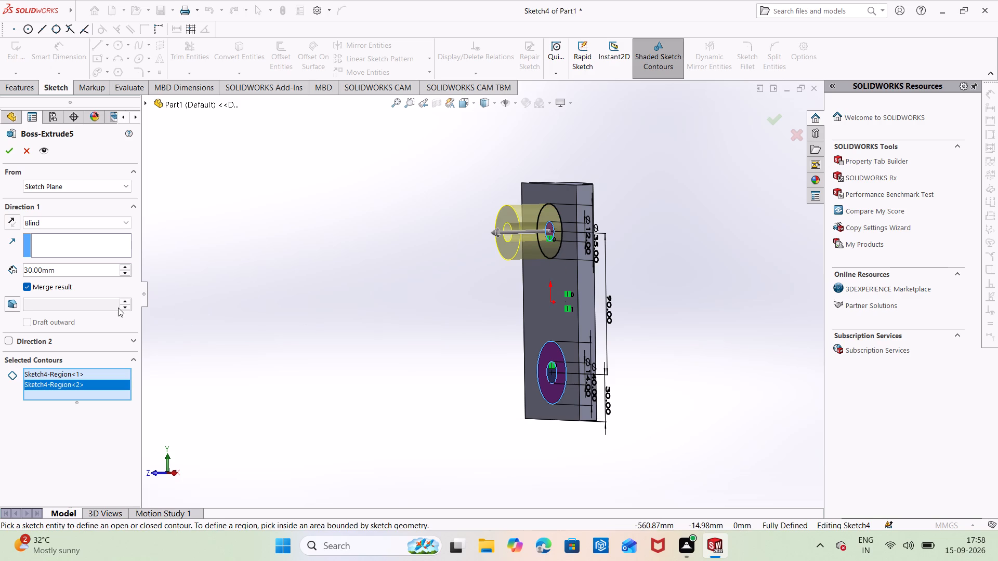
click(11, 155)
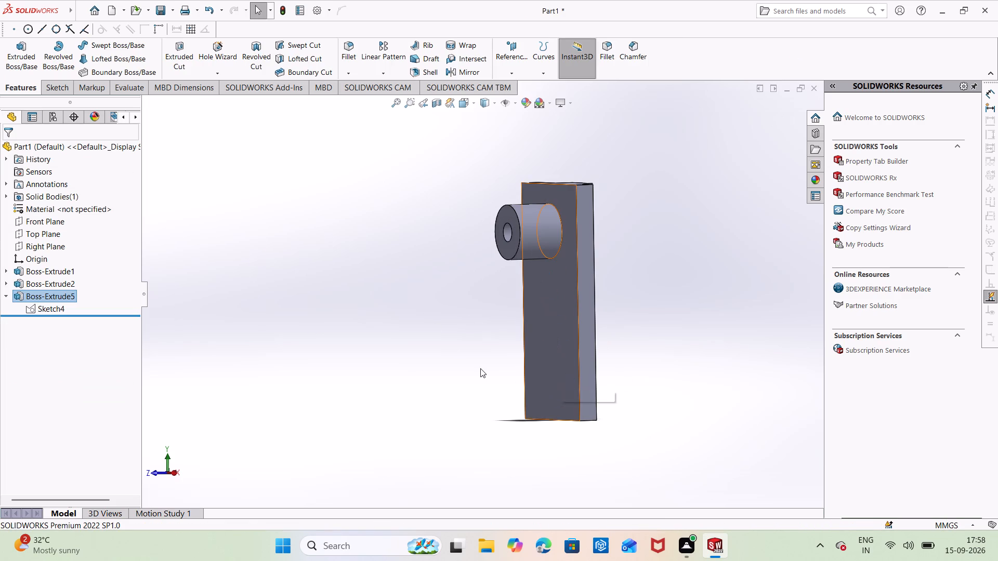
Edit the boss extrusion to add the lower ring between the 14 mm and 40 mm circles and set the Blind depth to 90 mm.
right_click(57, 294)
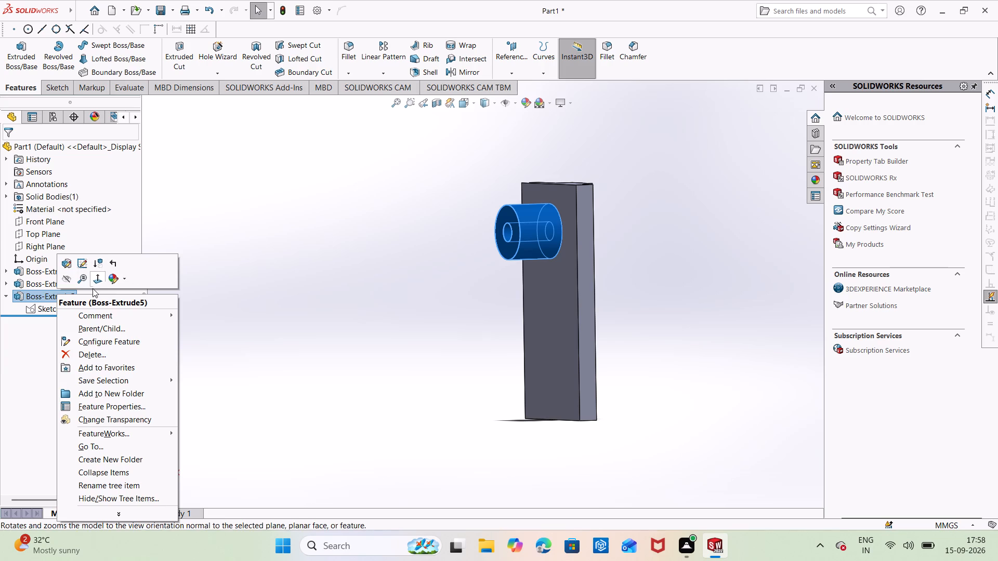
click(70, 264)
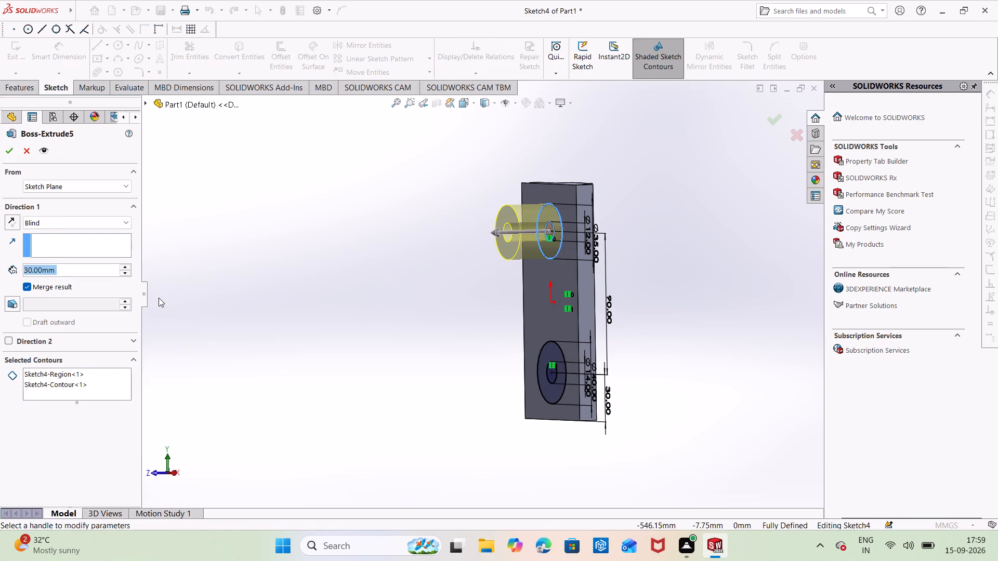
click(95, 386)
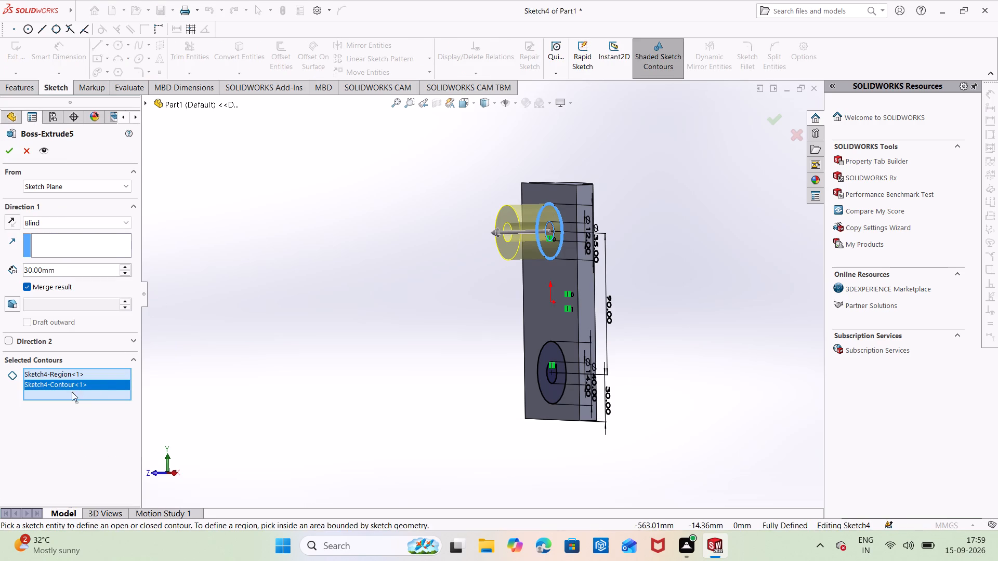
click(130, 338)
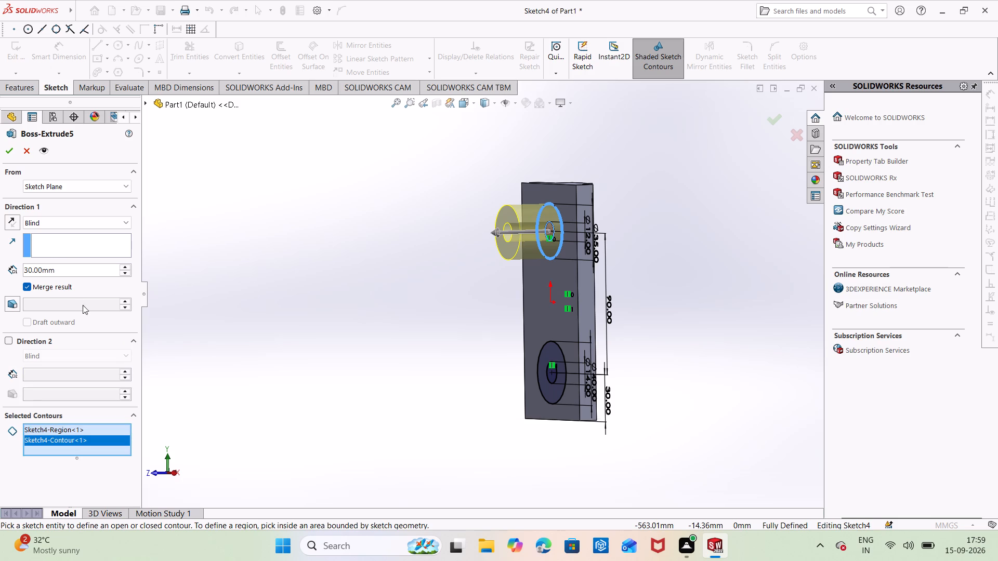
click(58, 185)
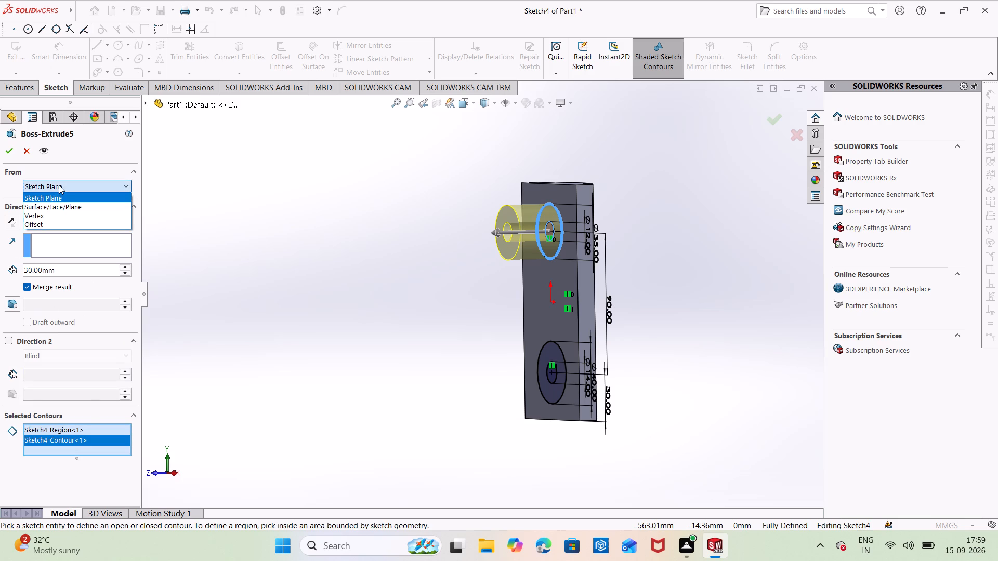
click(59, 185)
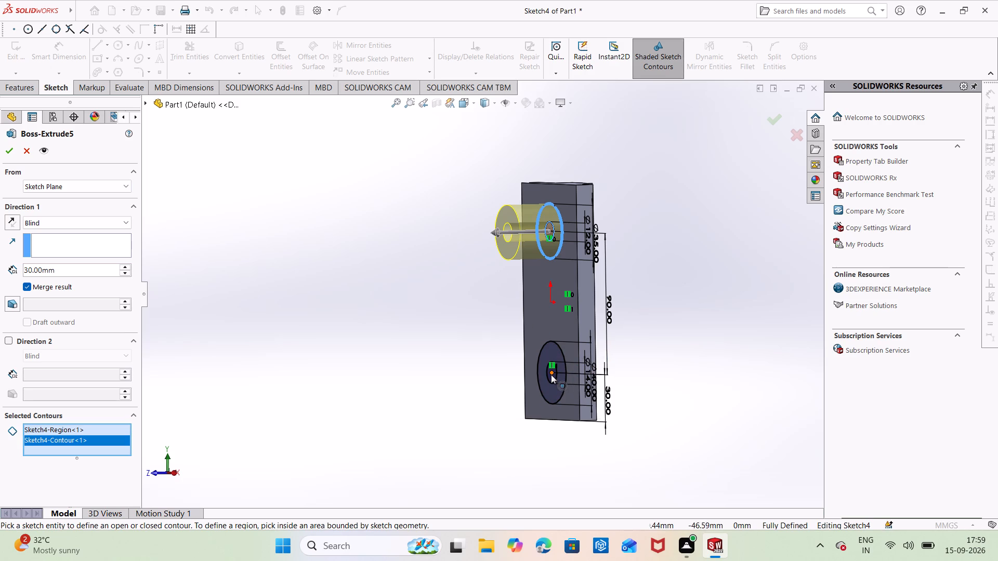
drag(551, 375, 448, 385)
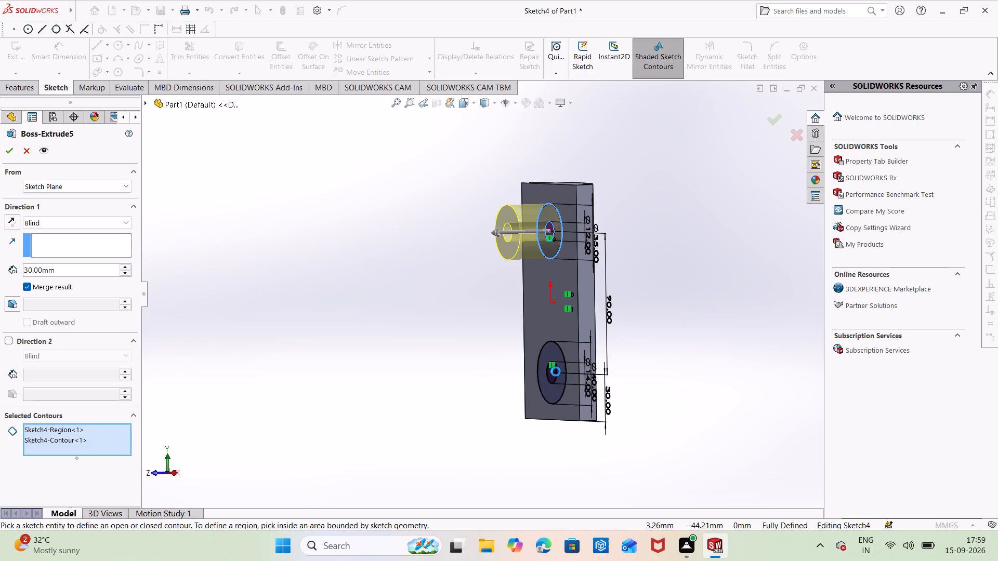
drag(555, 371, 475, 376)
drag(552, 386, 481, 388)
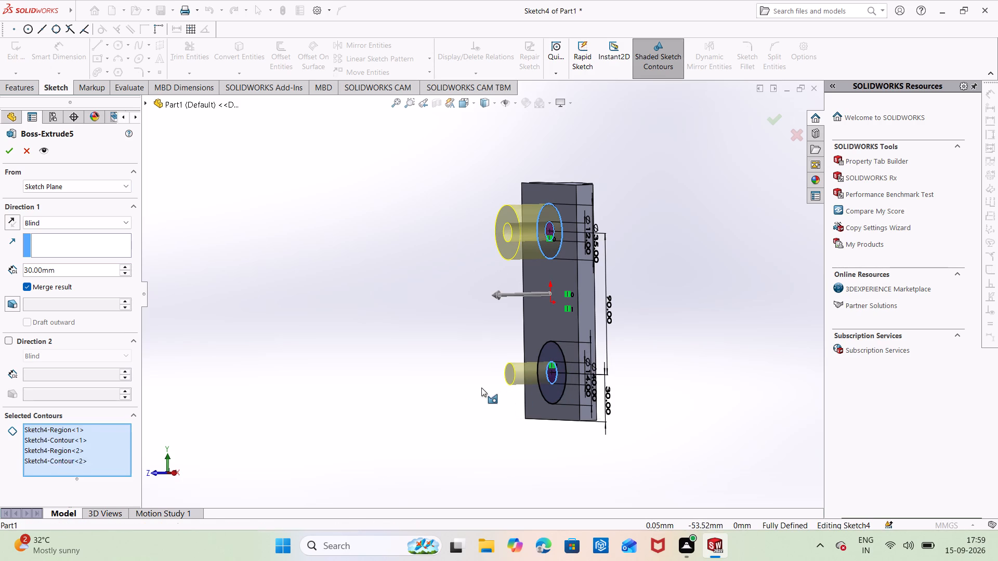
click(544, 396)
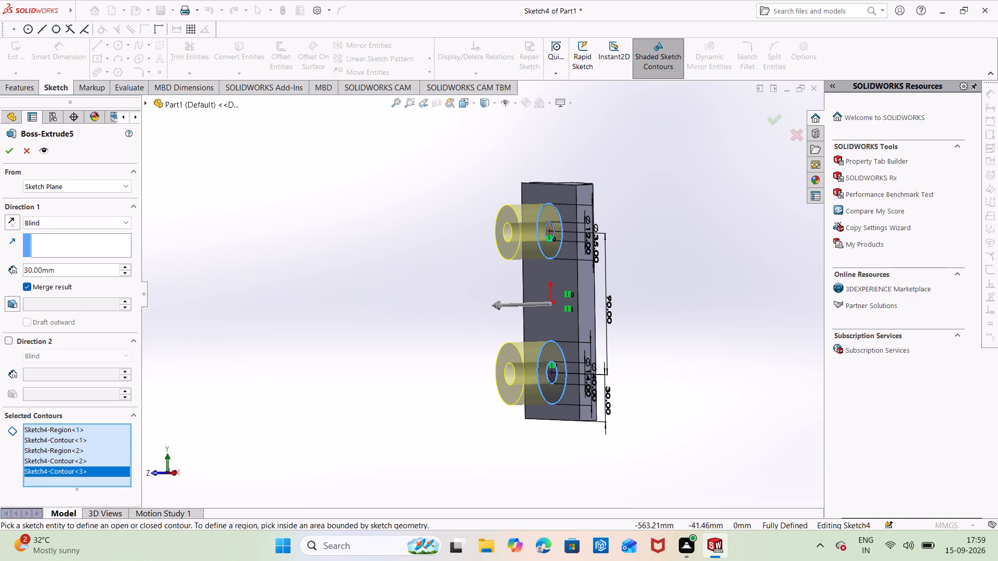
double_click(66, 275)
text(90)
key(Return)
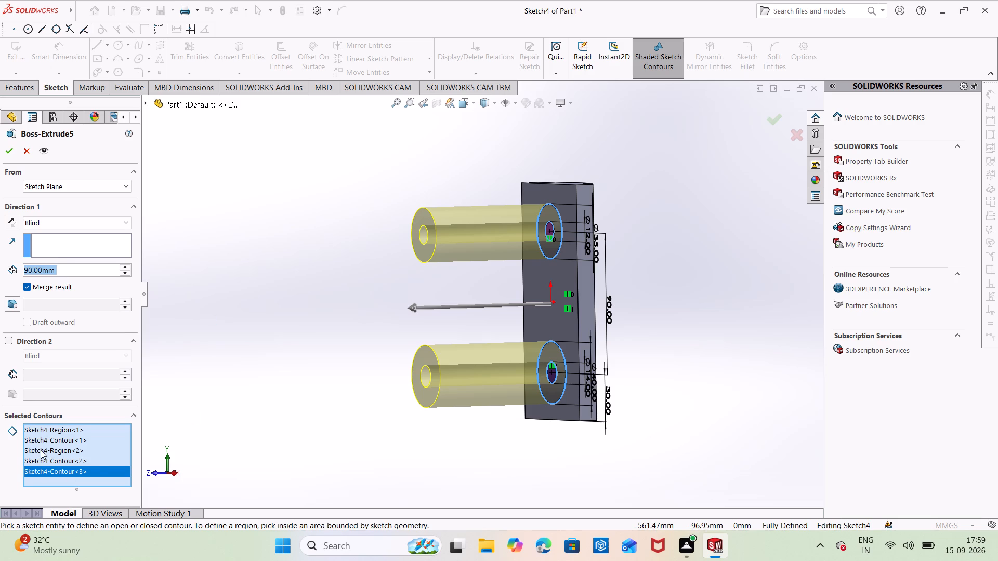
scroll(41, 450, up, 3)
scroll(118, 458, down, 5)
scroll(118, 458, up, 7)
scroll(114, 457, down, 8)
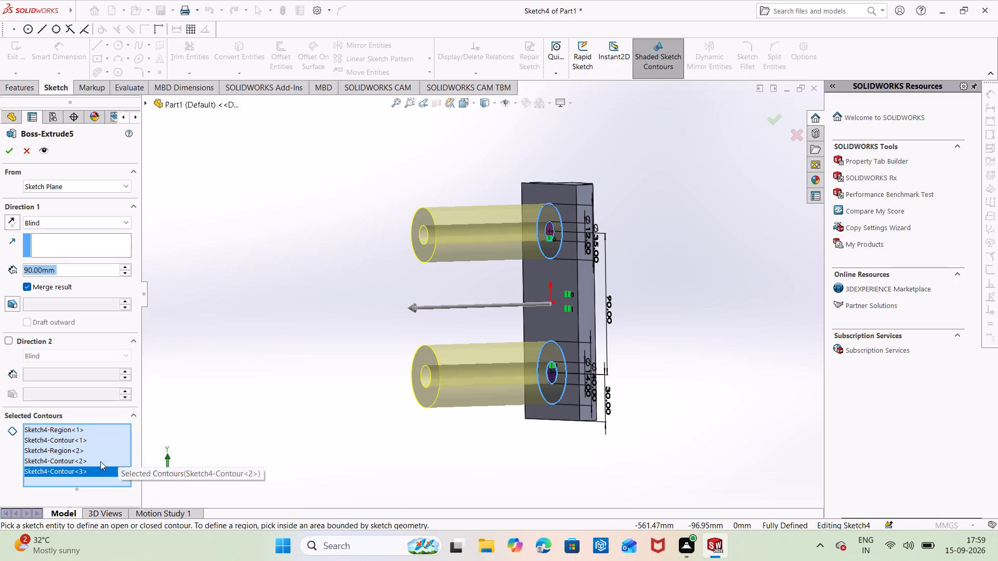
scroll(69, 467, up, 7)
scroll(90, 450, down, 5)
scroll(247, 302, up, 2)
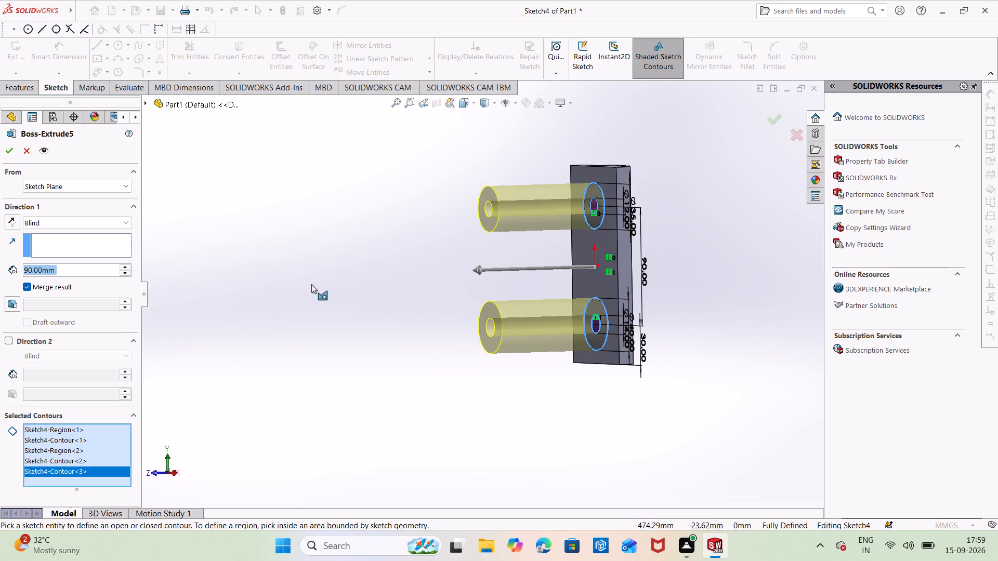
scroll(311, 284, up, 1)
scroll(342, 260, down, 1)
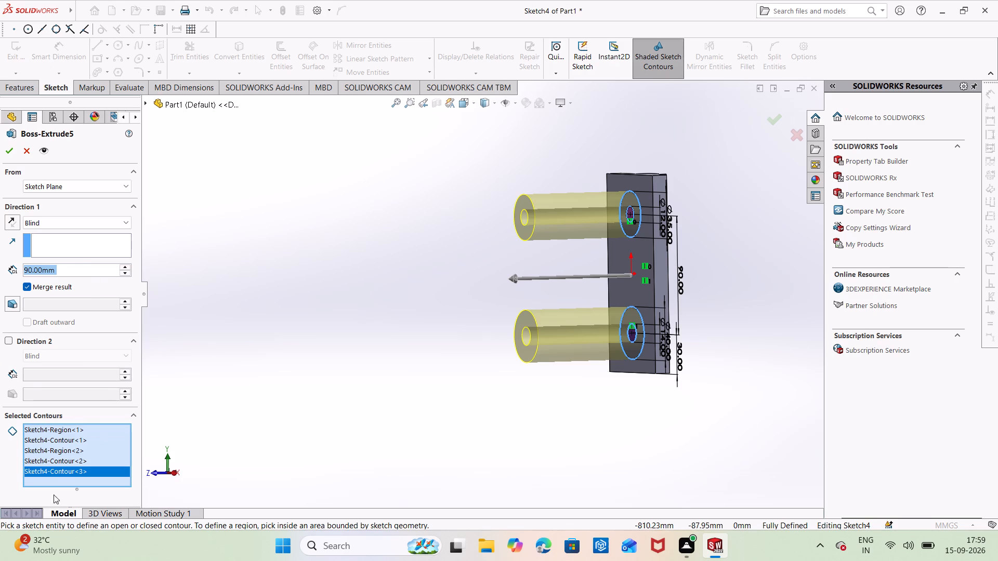
Turn off Merge result and replace the boss extrusion's contours with only the upper ring and its inner 12 mm circle.
click(29, 285)
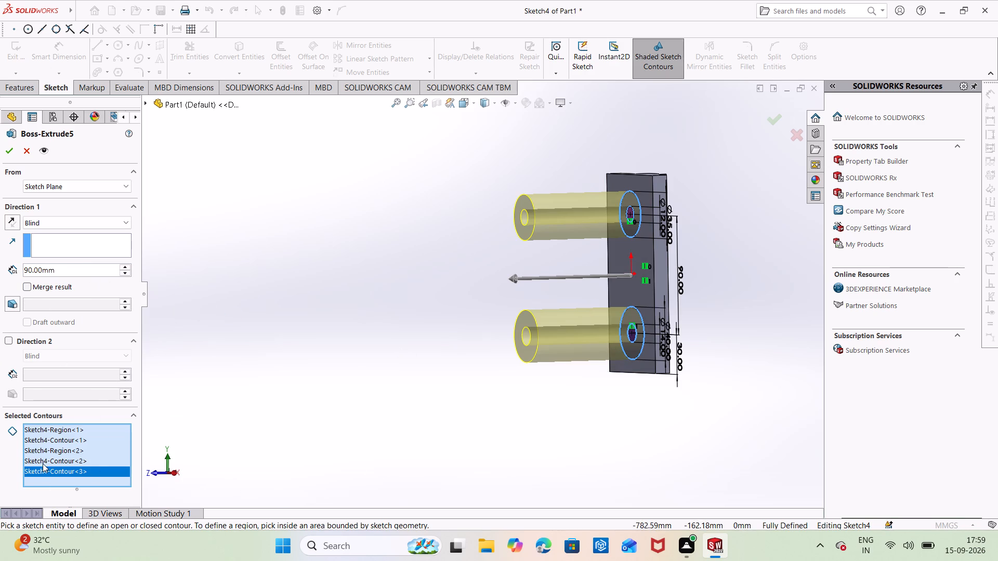
right_click(99, 437)
click(142, 448)
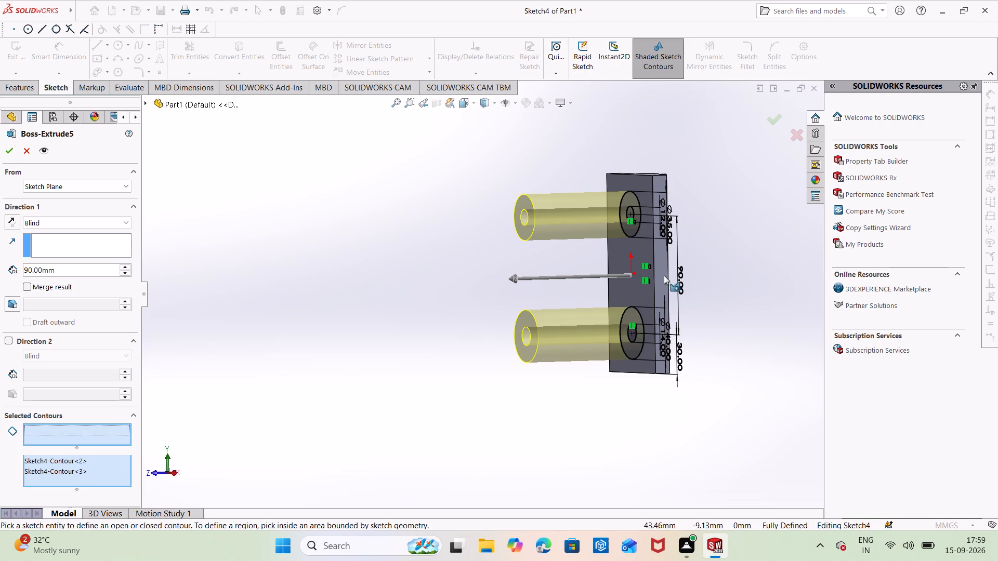
click(635, 210)
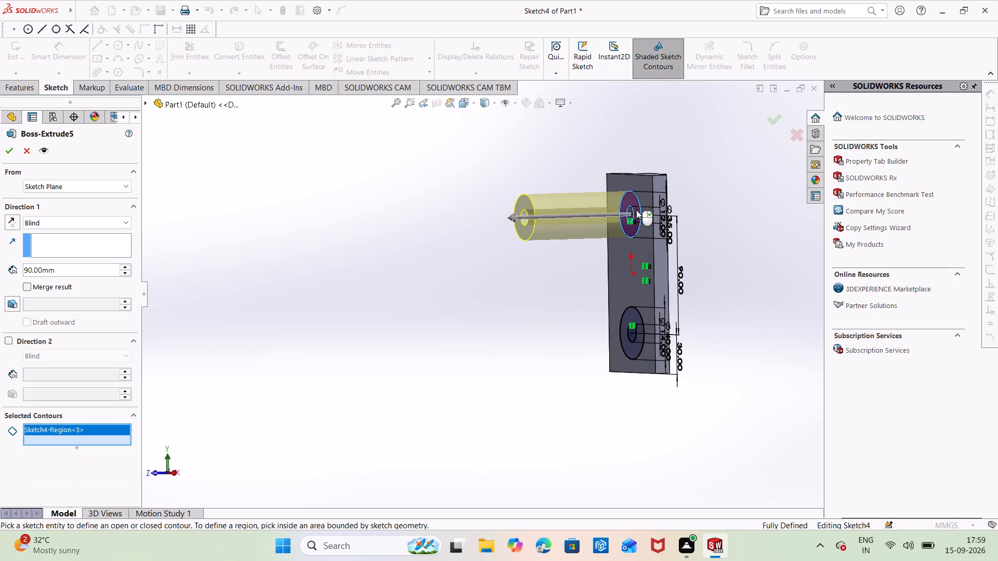
click(633, 210)
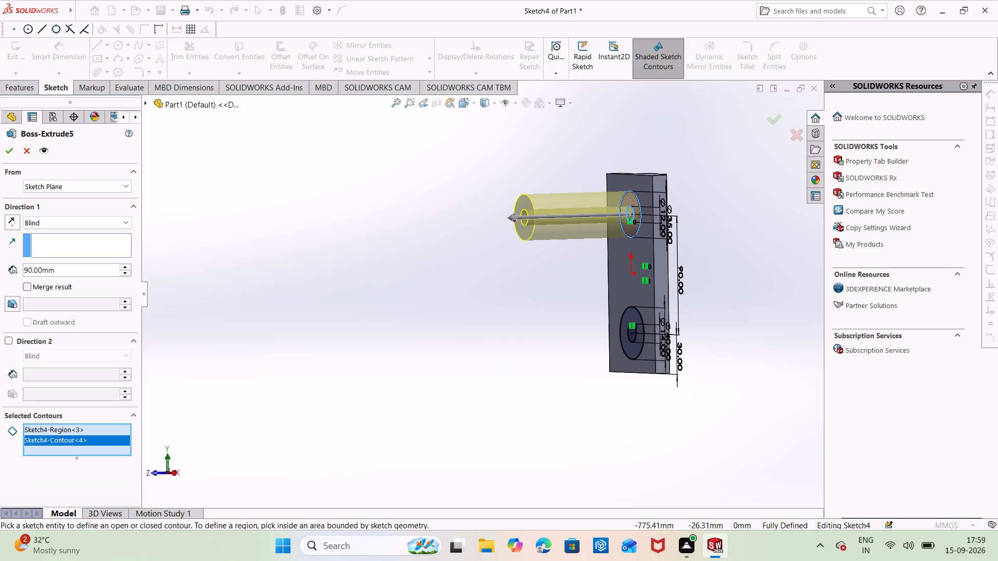
Set the upper boss extrusion's Blind depth to 90 mm and accept the feature.
double_click(66, 272)
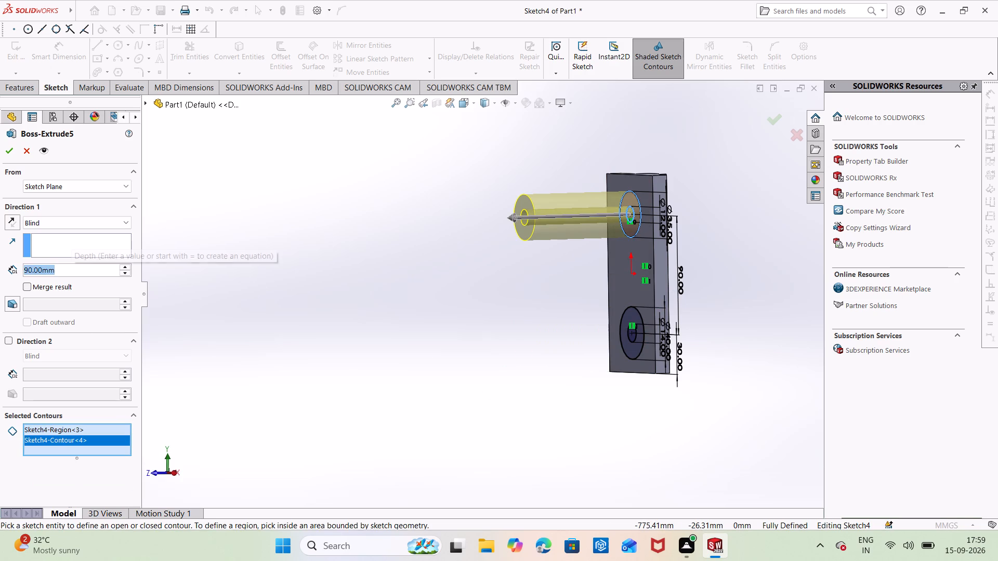
key(3)
drag(48, 292, 2, 439)
right_drag(48, 292, 2, 439)
right_click(0, 560)
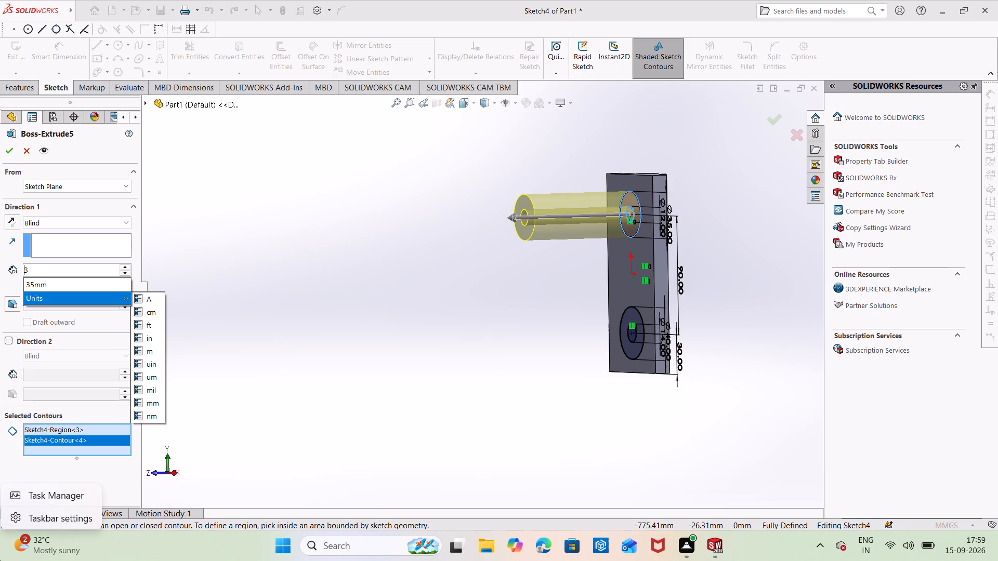
key(Delete)
text(30)
key(Delete)
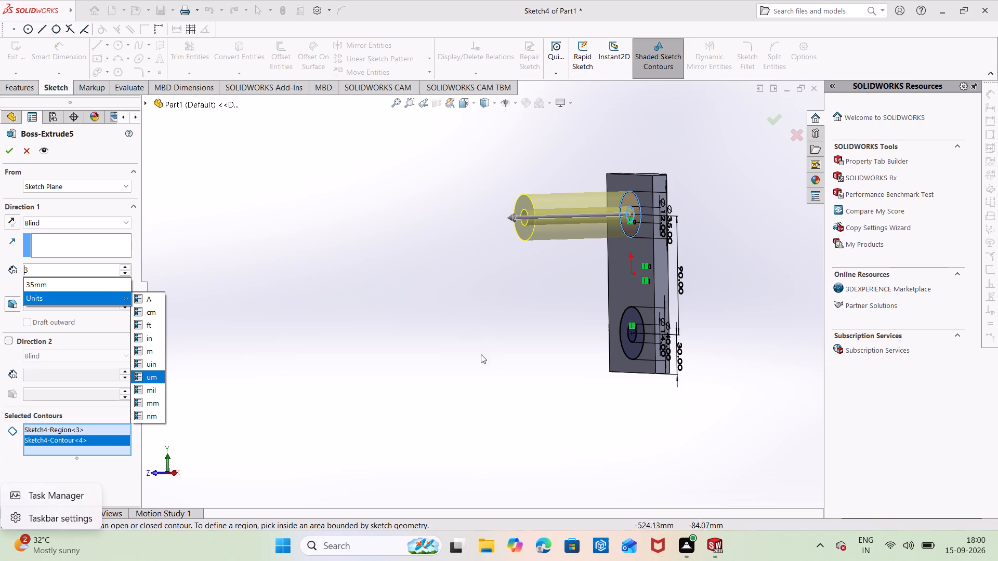
double_click(81, 276)
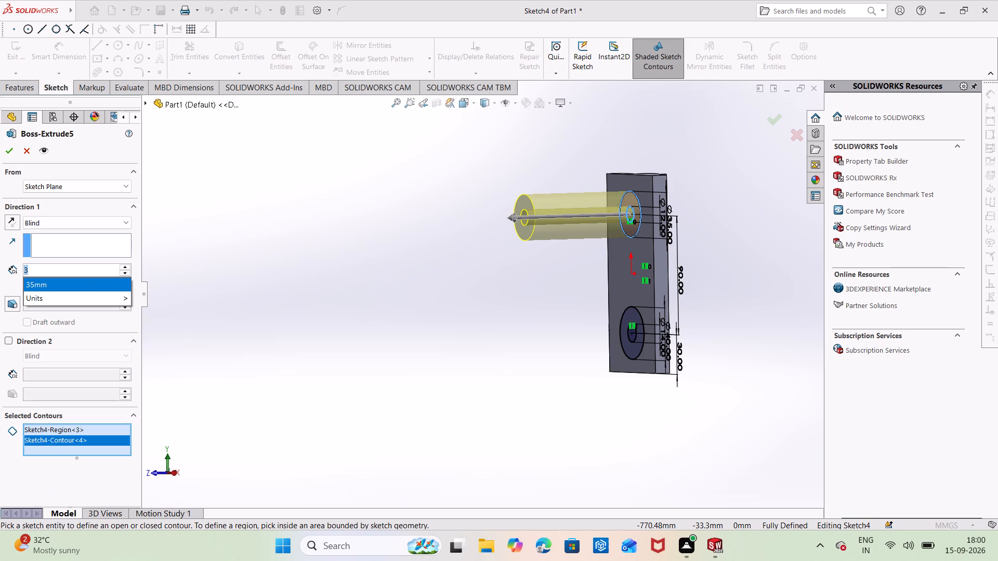
text(90)
key(Return)
key(Return)
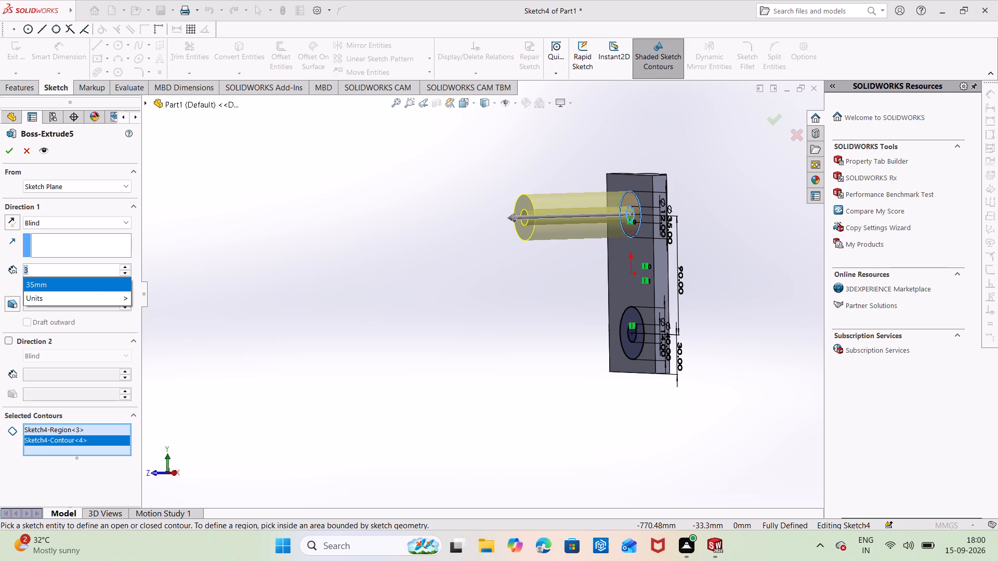
click(267, 280)
drag(67, 267, 67, 273)
double_click(67, 273)
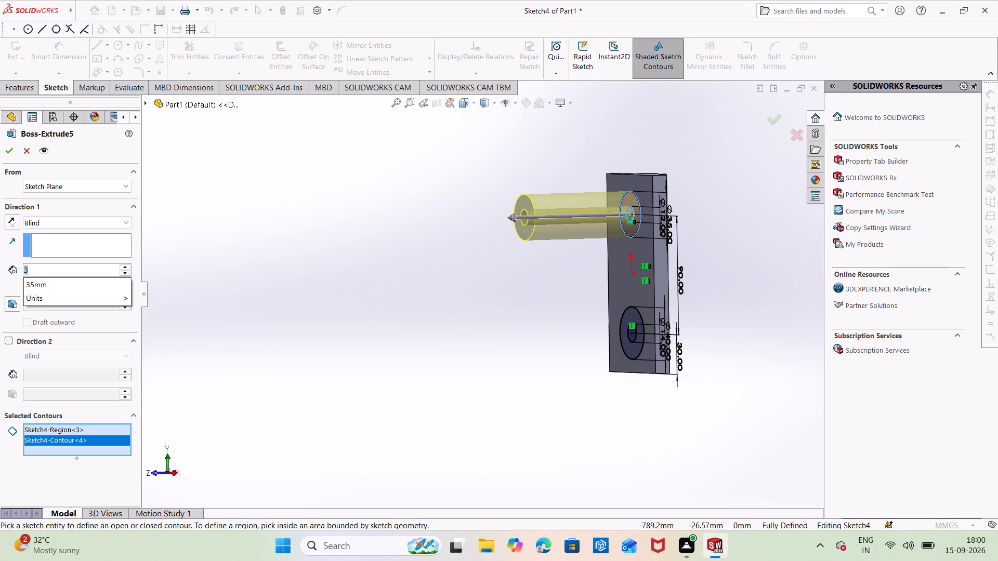
text(90)
key(Return)
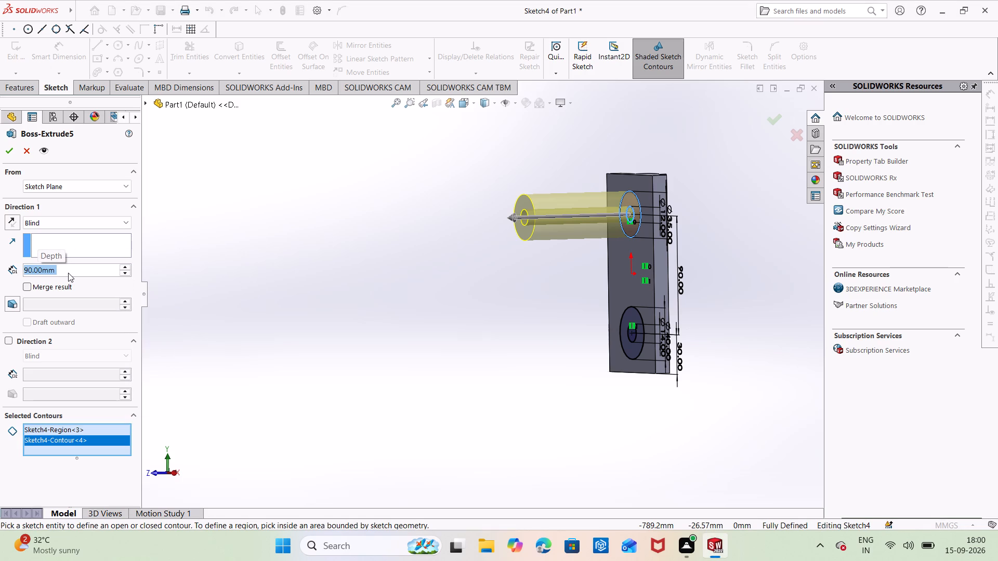
click(11, 151)
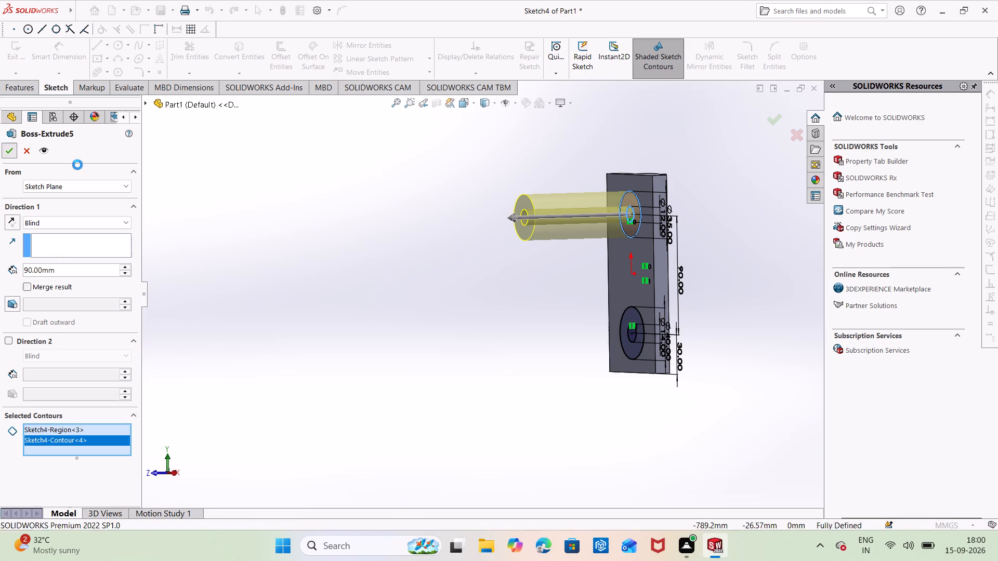
Examine the upper boss extrusion's definition and the circle sketch behind it, leaving both as they are.
right_click(56, 294)
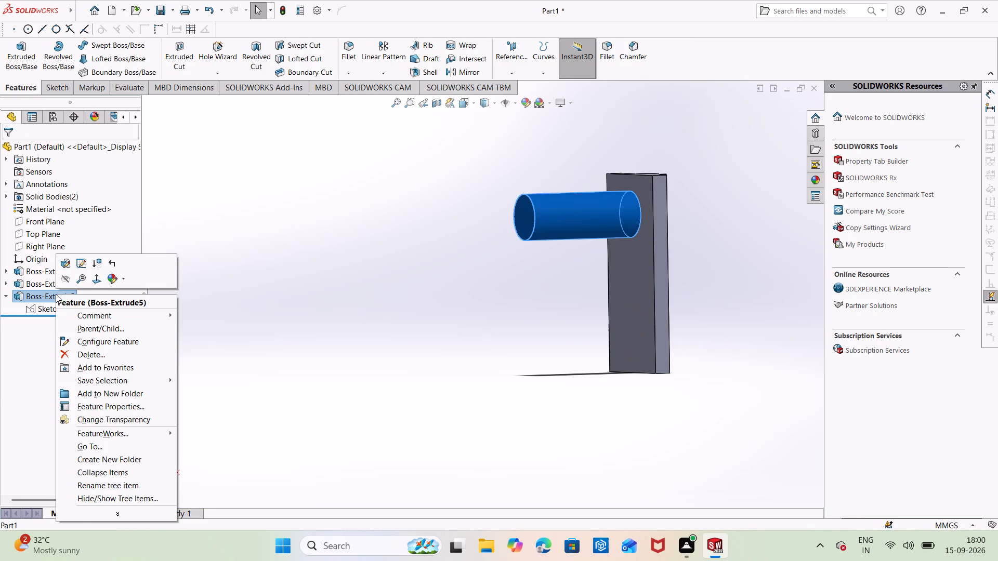
click(63, 262)
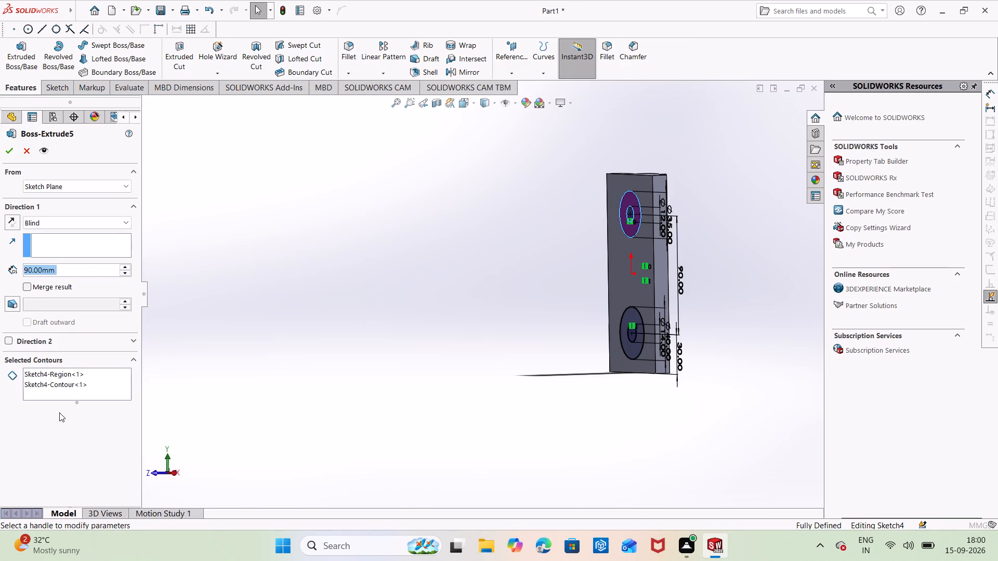
click(14, 154)
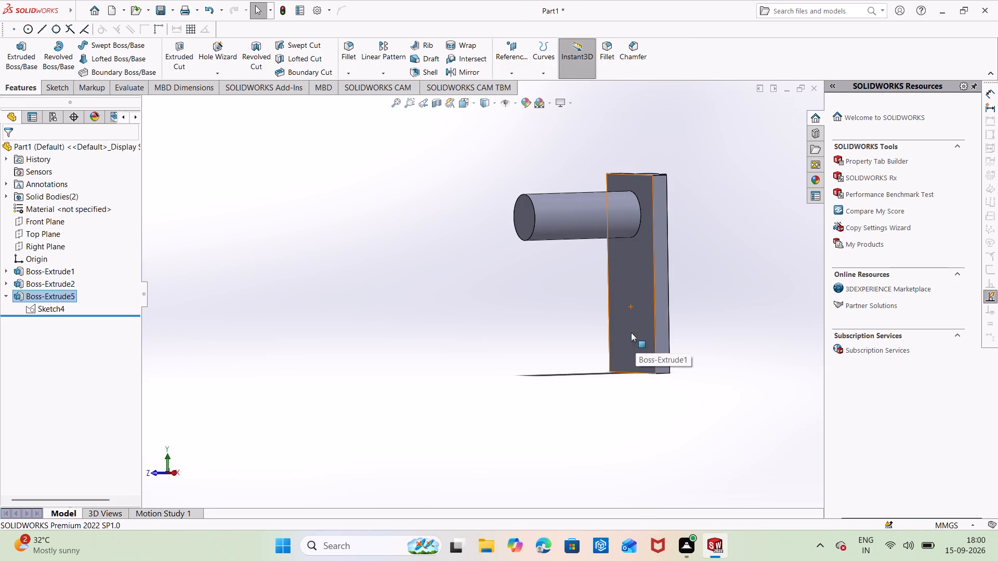
click(45, 304)
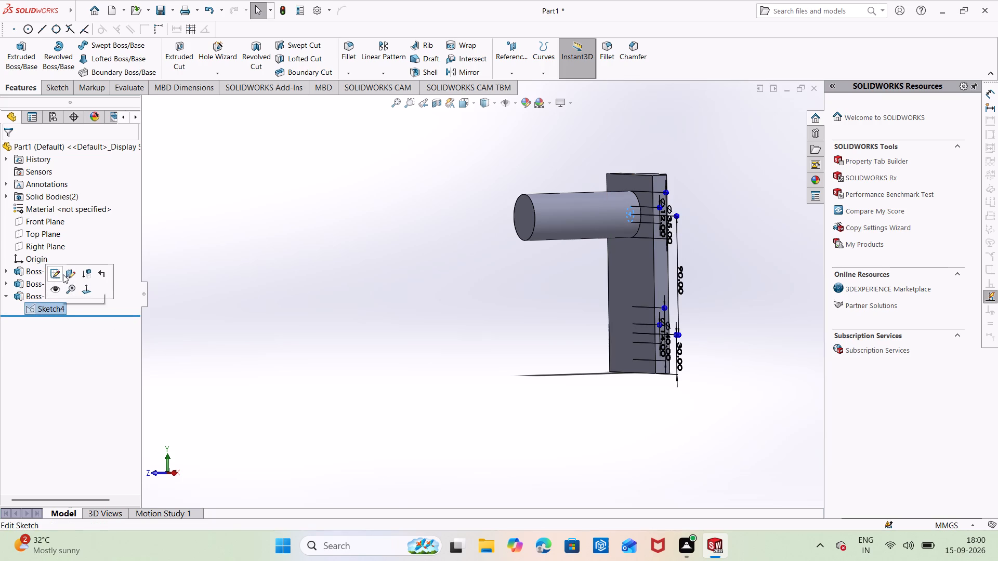
right_click(60, 306)
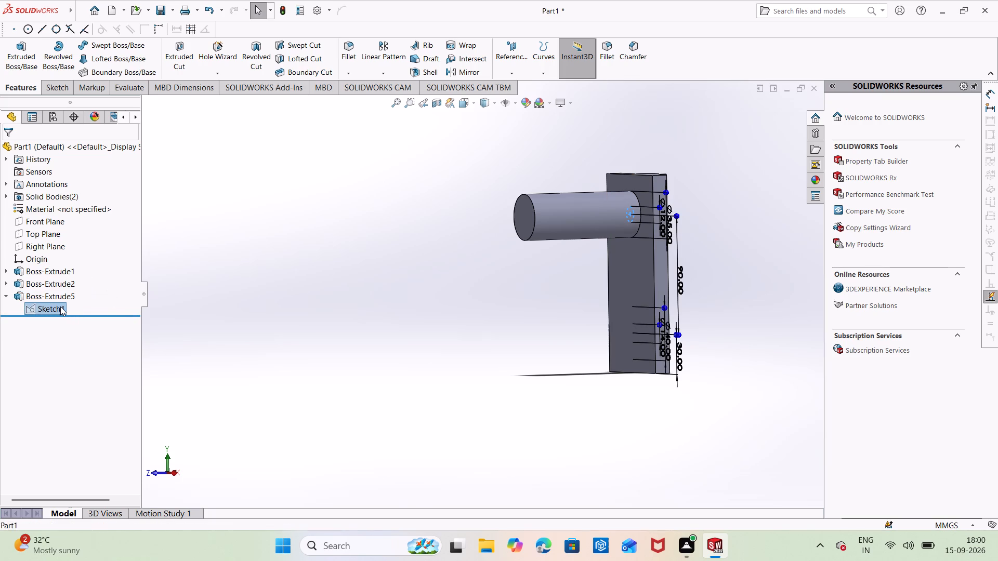
click(68, 276)
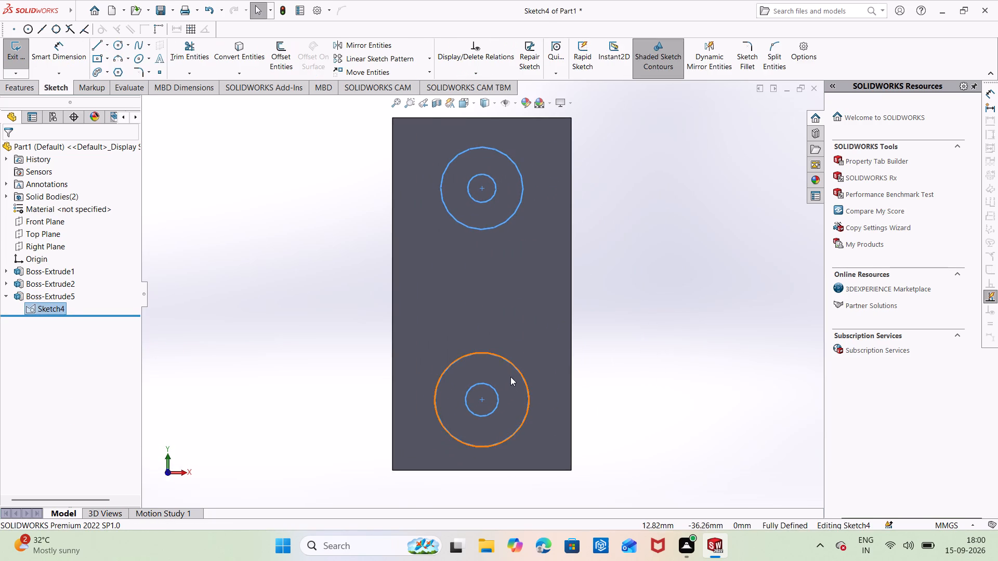
click(506, 371)
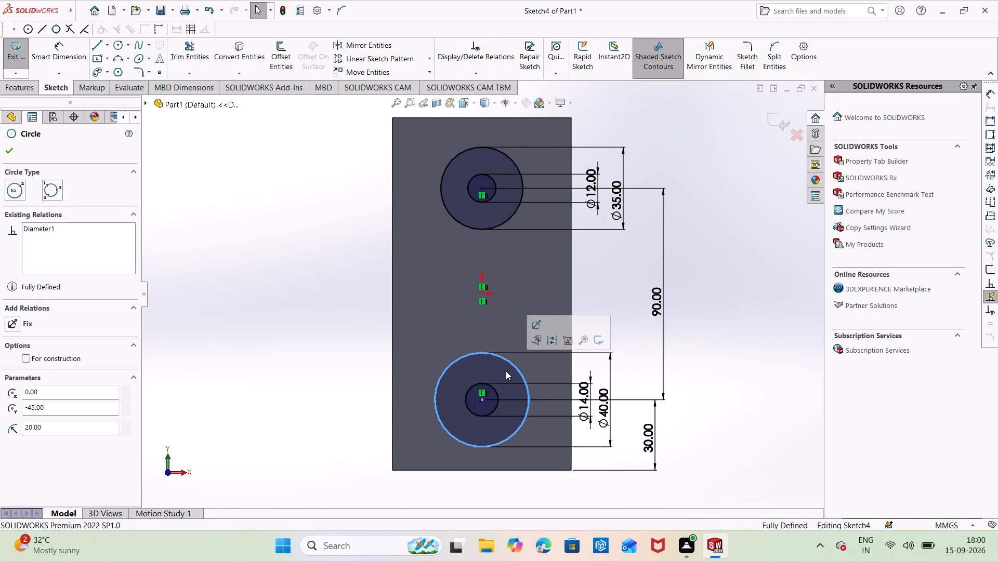
click(777, 116)
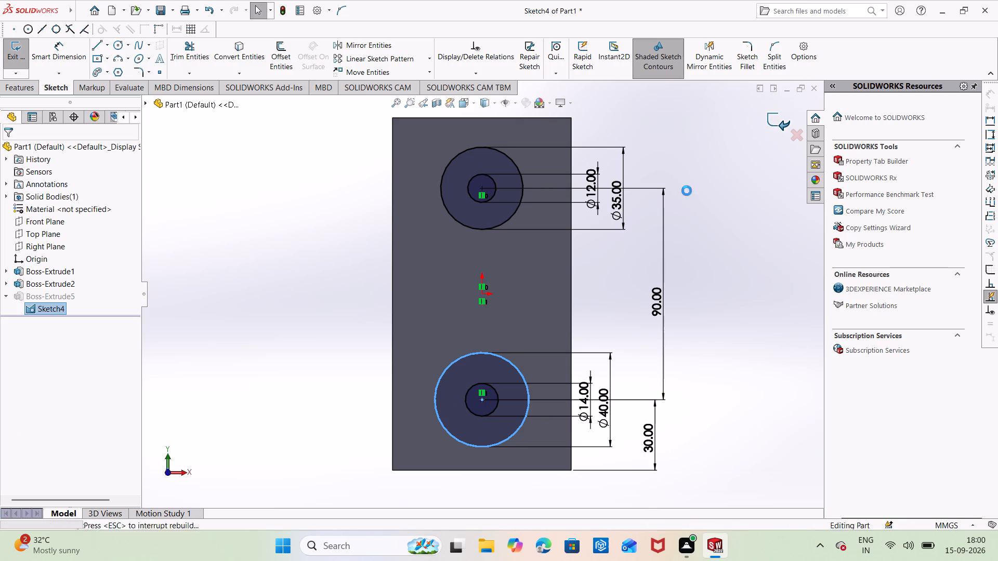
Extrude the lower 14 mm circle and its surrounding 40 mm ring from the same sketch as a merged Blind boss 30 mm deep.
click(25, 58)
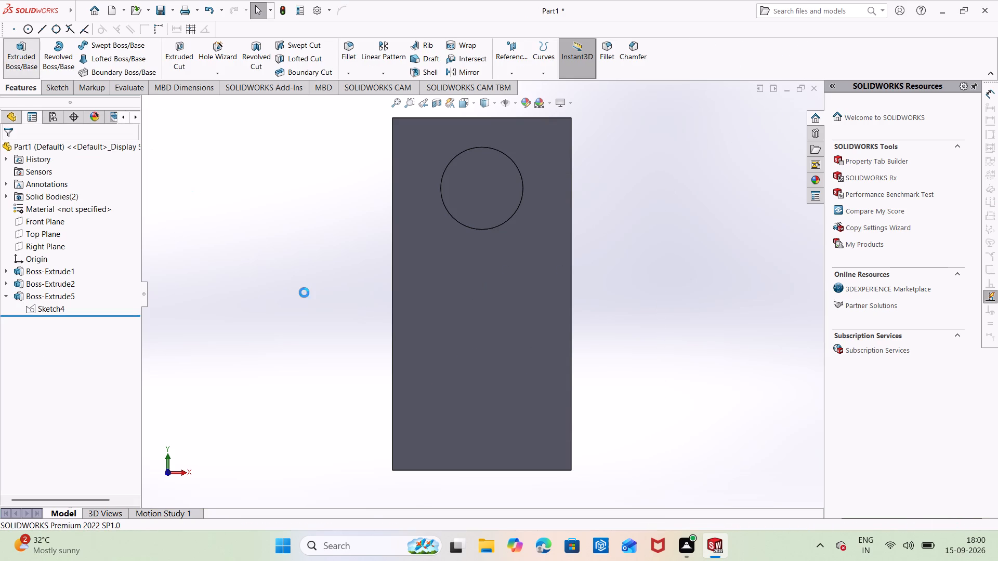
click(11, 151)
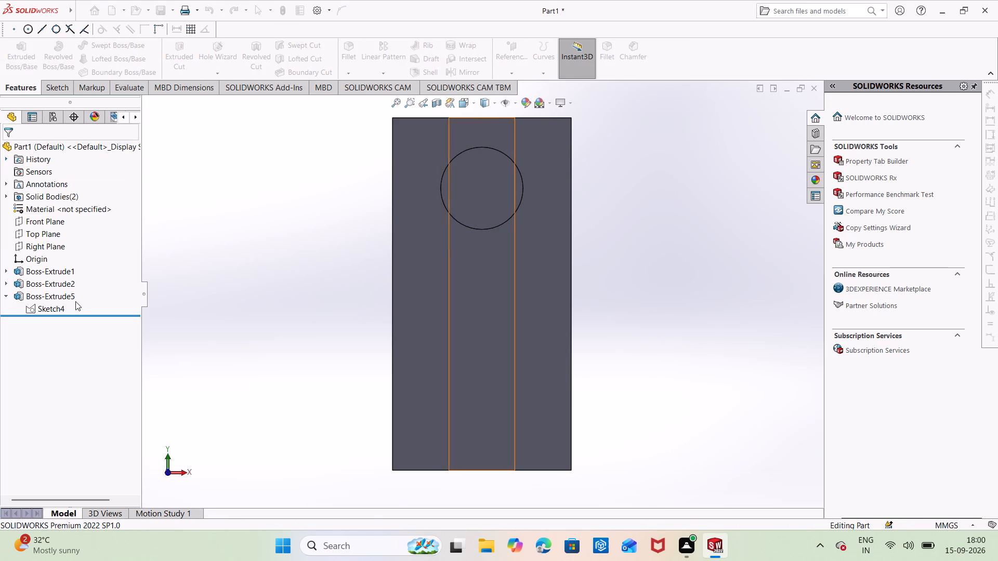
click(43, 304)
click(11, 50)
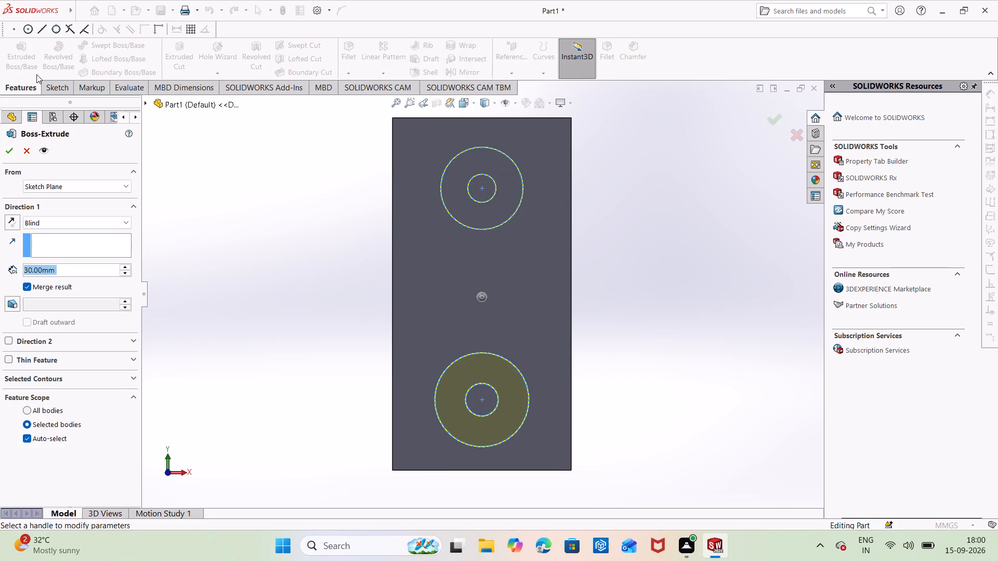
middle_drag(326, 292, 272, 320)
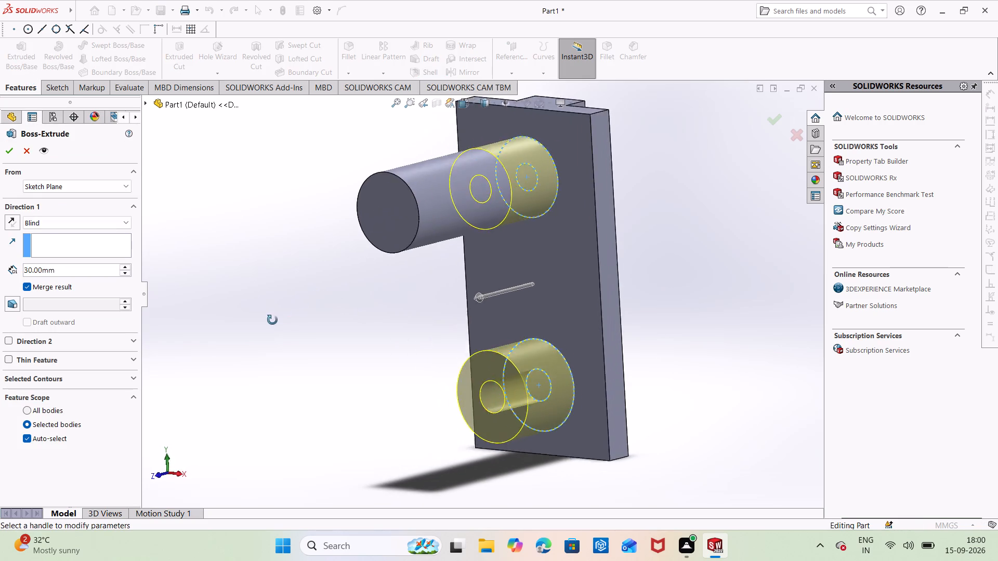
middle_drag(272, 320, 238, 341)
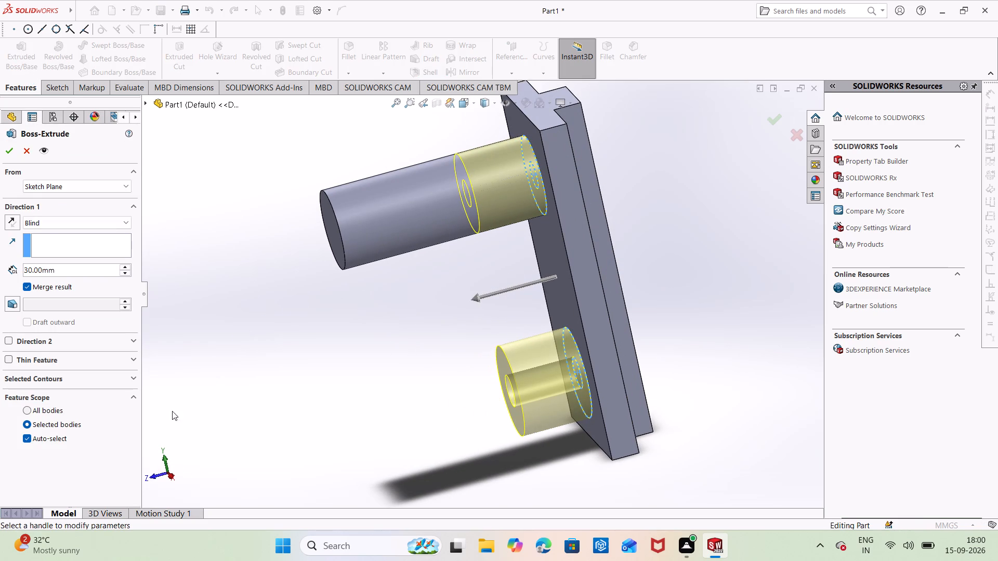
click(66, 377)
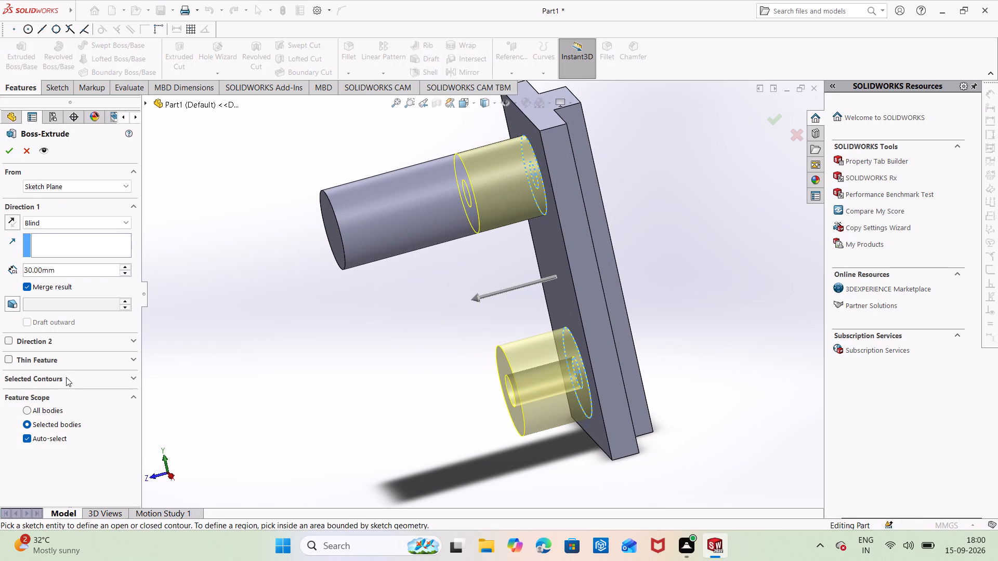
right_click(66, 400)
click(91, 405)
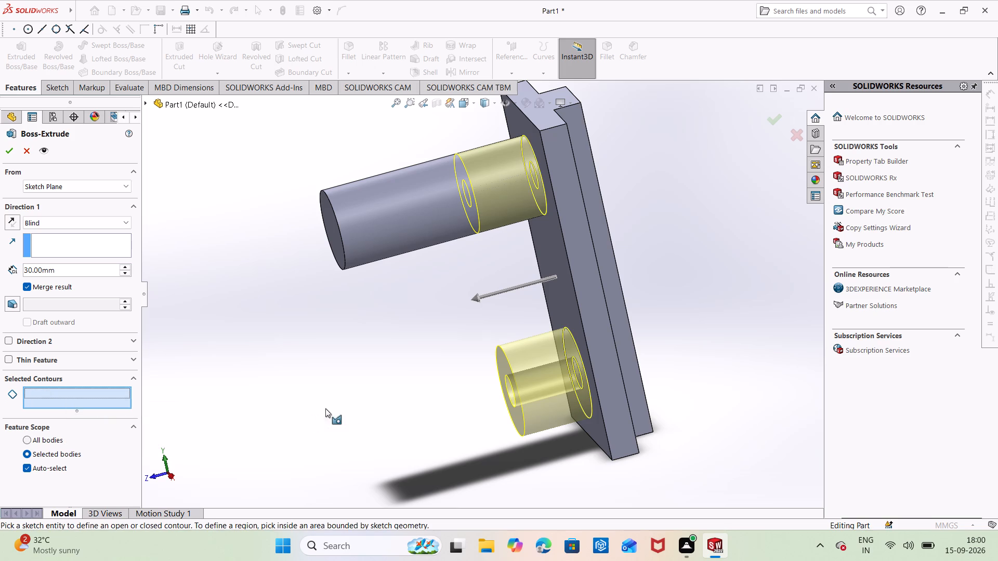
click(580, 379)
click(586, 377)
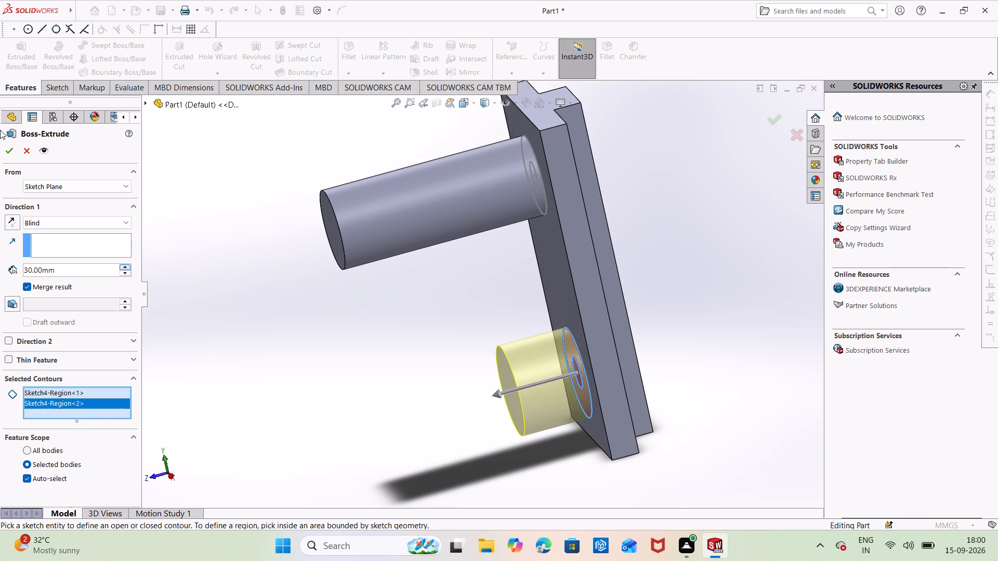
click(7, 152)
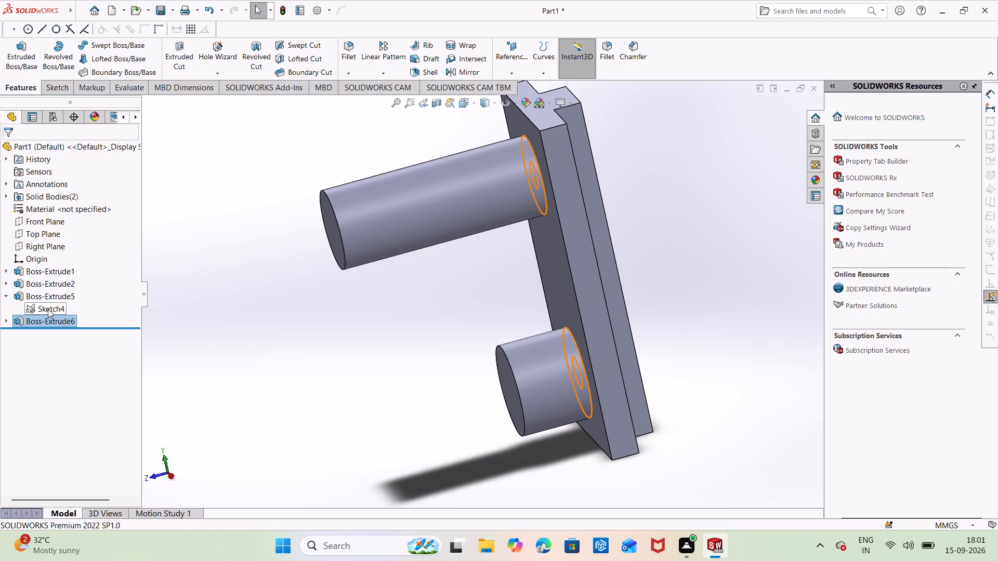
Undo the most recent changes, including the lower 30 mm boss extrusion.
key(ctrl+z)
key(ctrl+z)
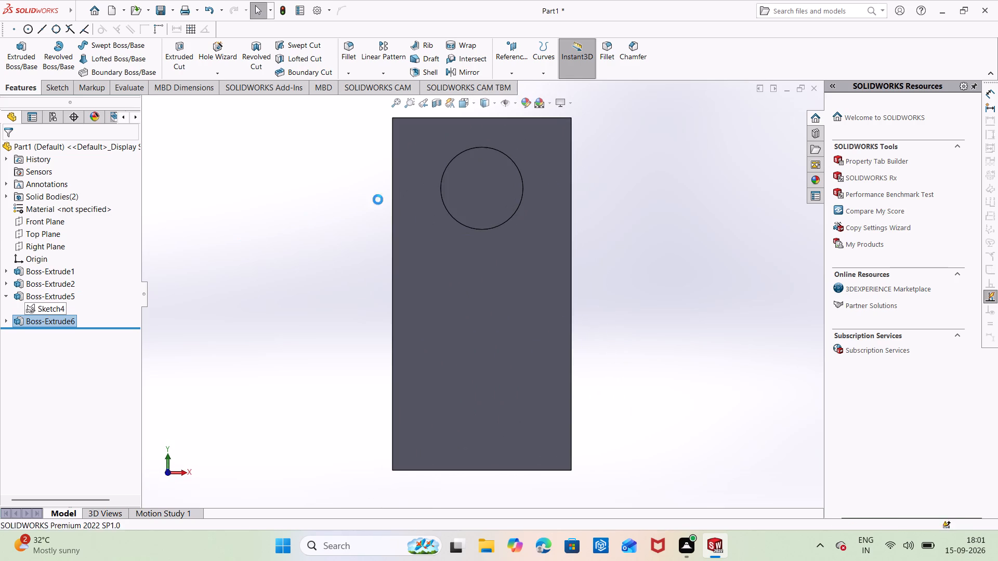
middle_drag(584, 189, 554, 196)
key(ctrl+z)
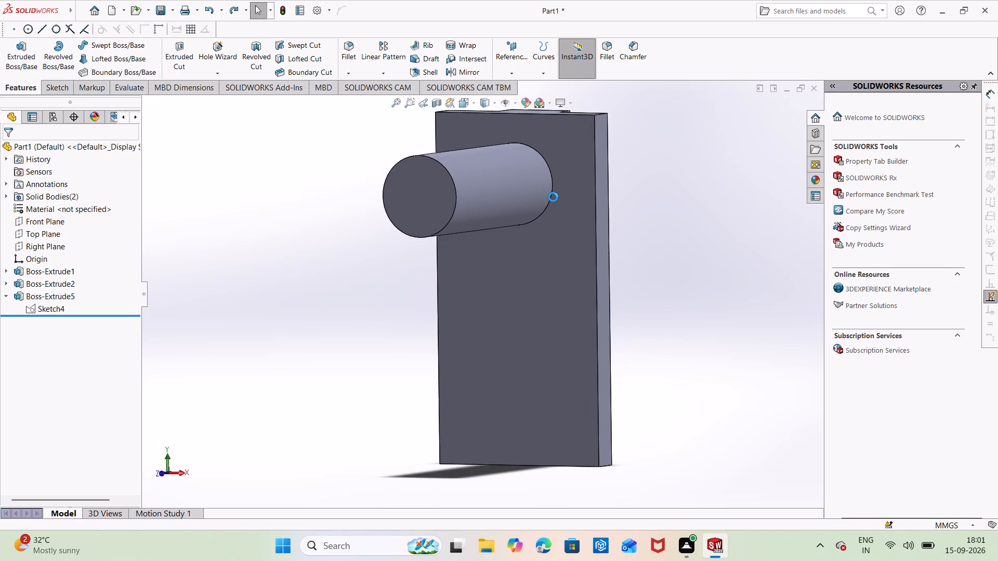
Examine the plate and its remaining upper hollow boss from several angles.
middle_drag(629, 156, 614, 180)
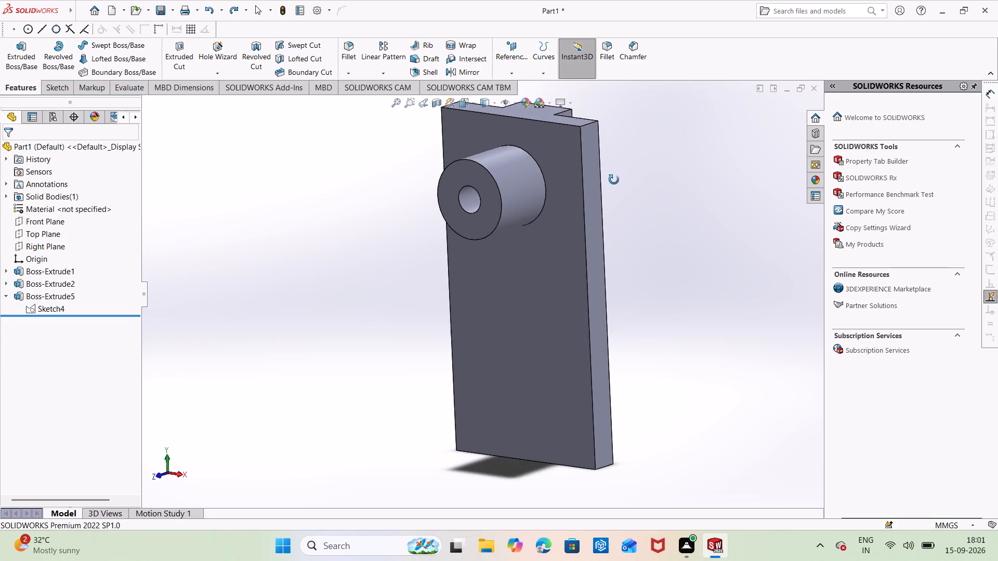
middle_drag(614, 180, 608, 185)
scroll(607, 186, down, 1)
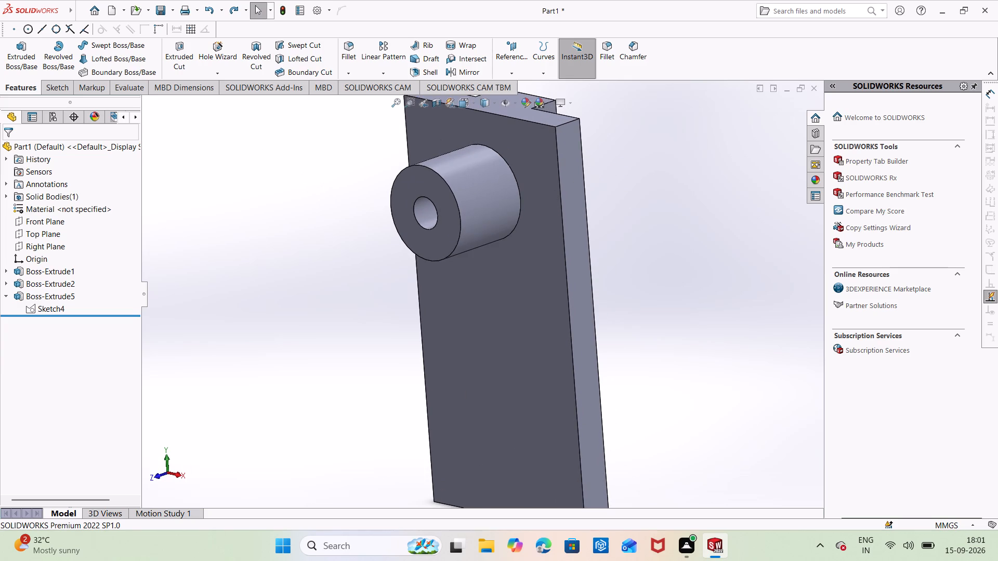
scroll(138, 157, down, 2)
scroll(139, 159, up, 2)
scroll(253, 175, up, 3)
scroll(253, 175, down, 2)
scroll(253, 175, up, 3)
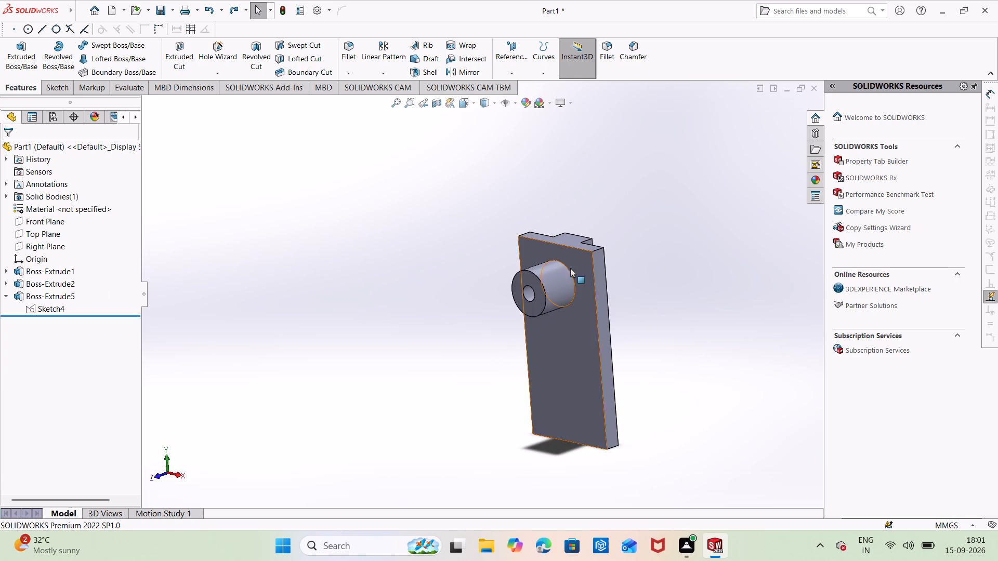
middle_drag(574, 333, 606, 269)
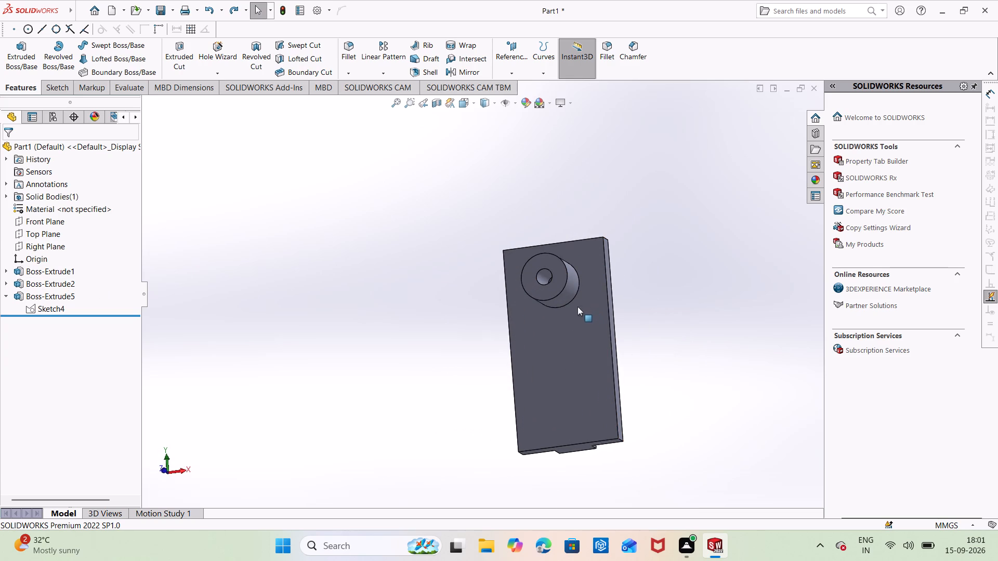
Undo the recent changes back into the boss circle sketch.
right_click(553, 293)
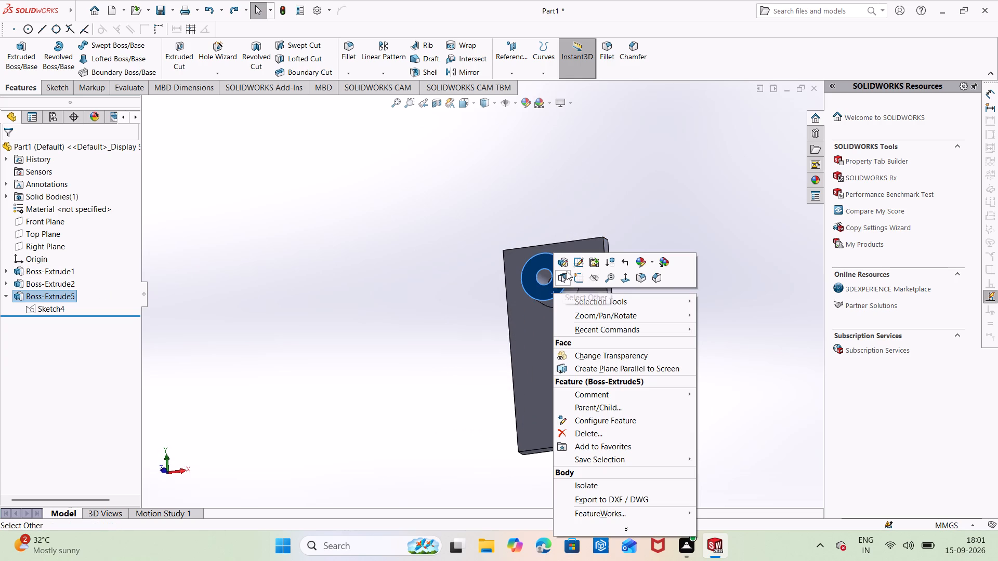
key(ctrl+z)
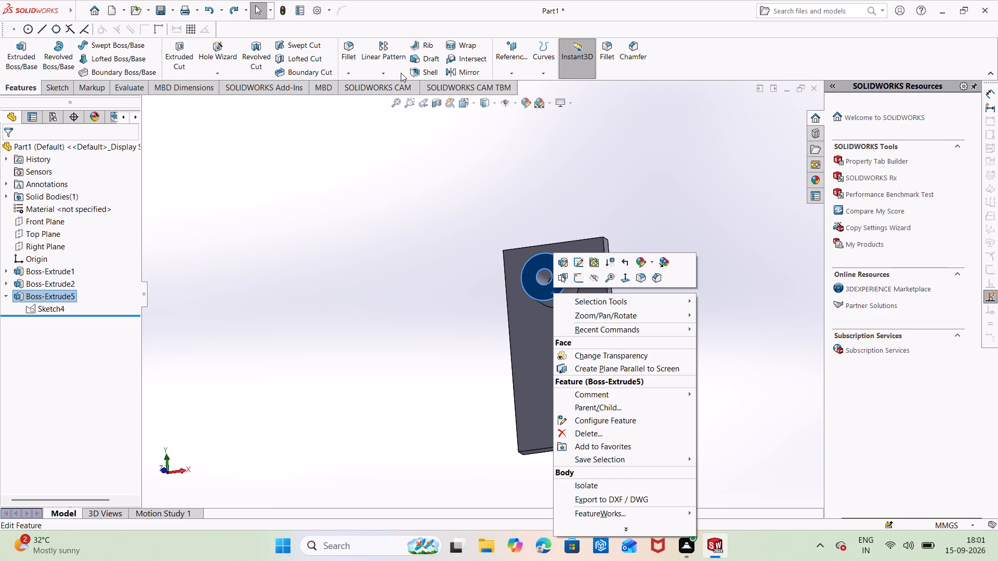
click(370, 181)
key(ctrl+z)
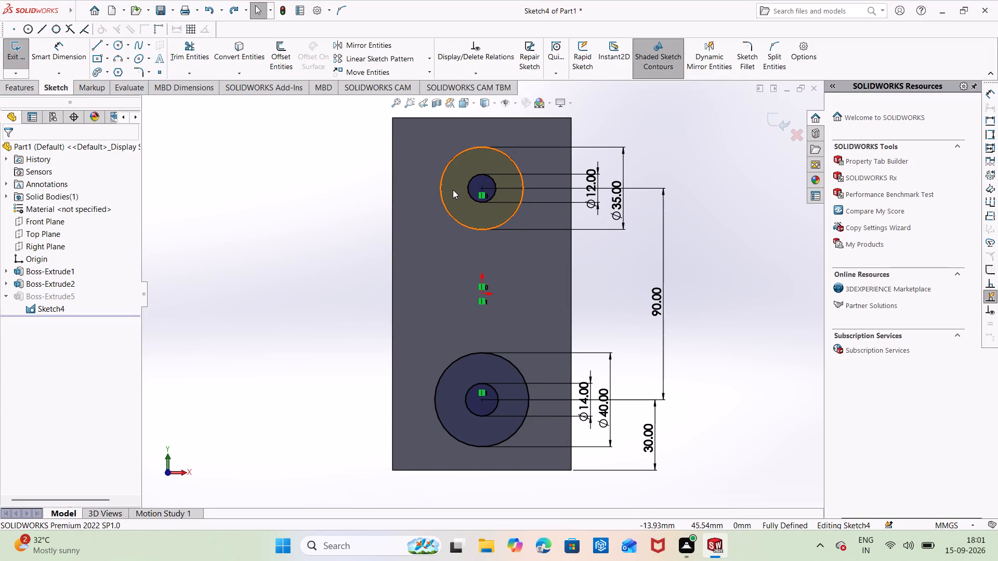
scroll(454, 190, up, 1)
middle_drag(454, 190, 391, 245)
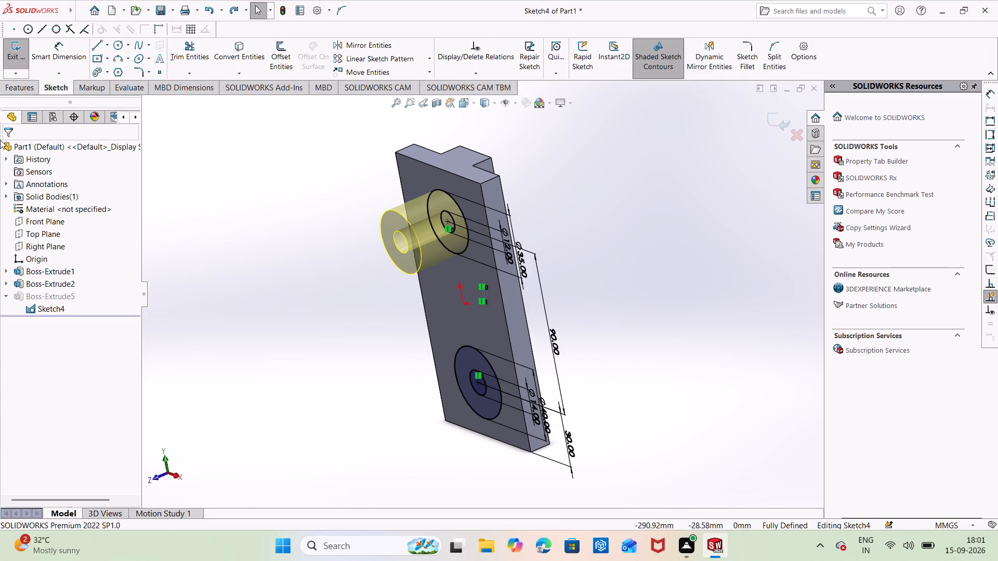
click(10, 87)
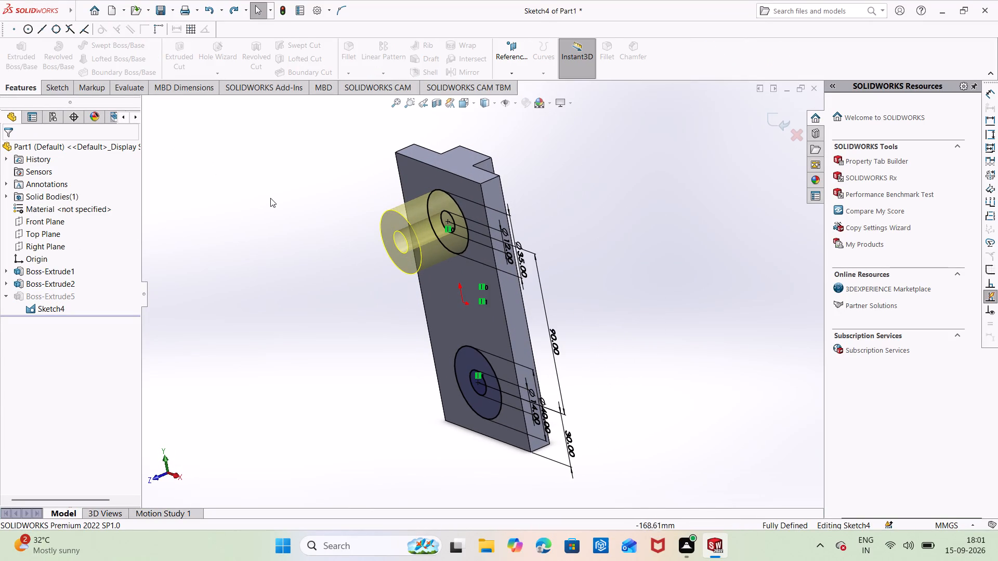
click(273, 198)
key(grave)
key(Escape)
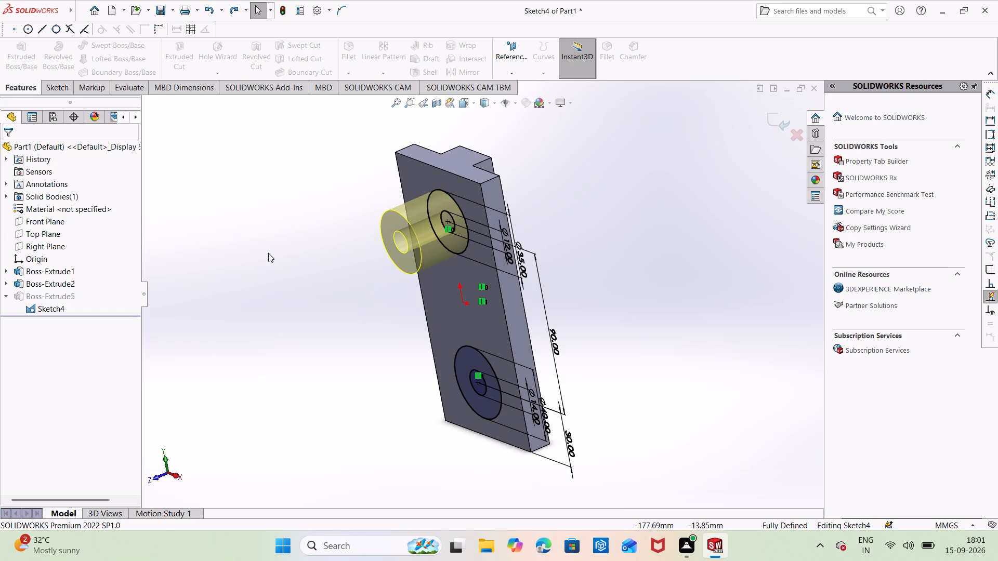
Undo the last two edits in the boss circle sketch and exit the sketch.
key(ctrl+z)
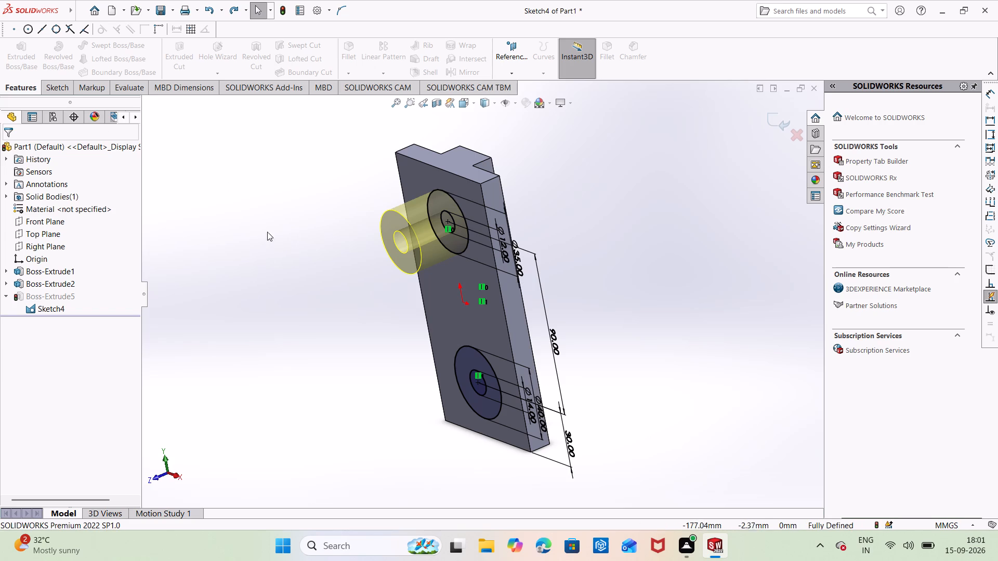
key(ctrl+z)
middle_drag(285, 222, 349, 193)
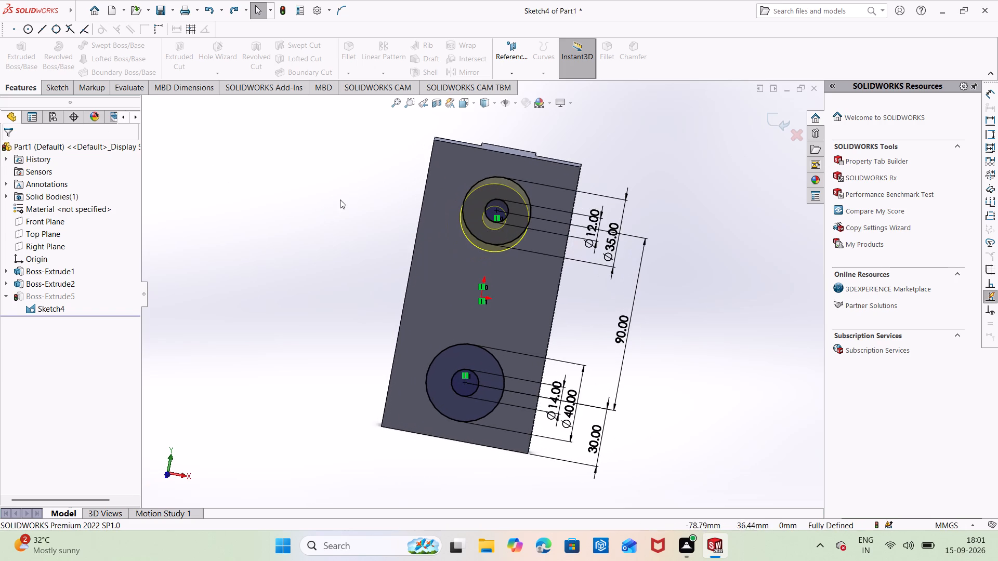
click(328, 211)
scroll(322, 223, up, 1)
middle_drag(322, 223, 287, 180)
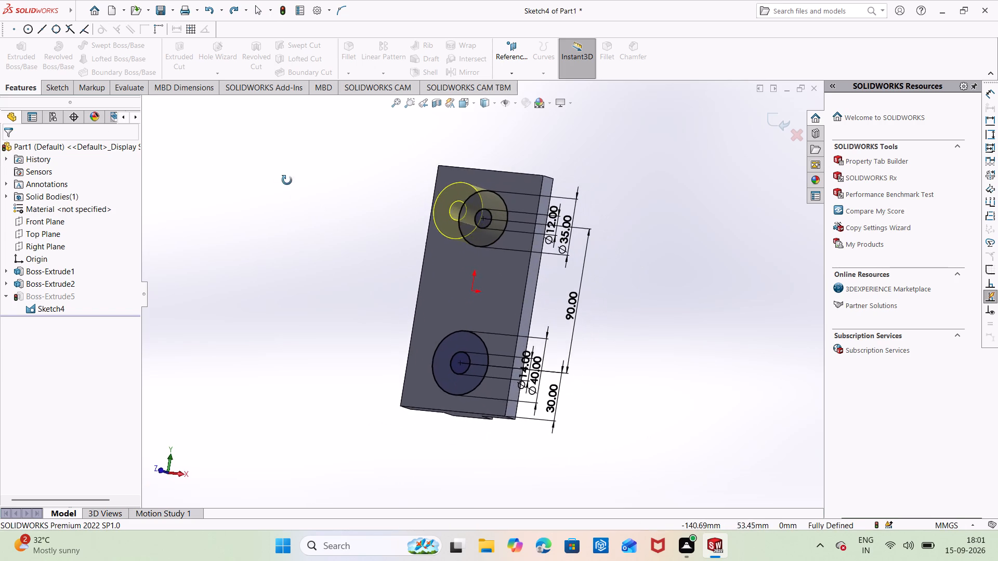
middle_drag(287, 180, 282, 171)
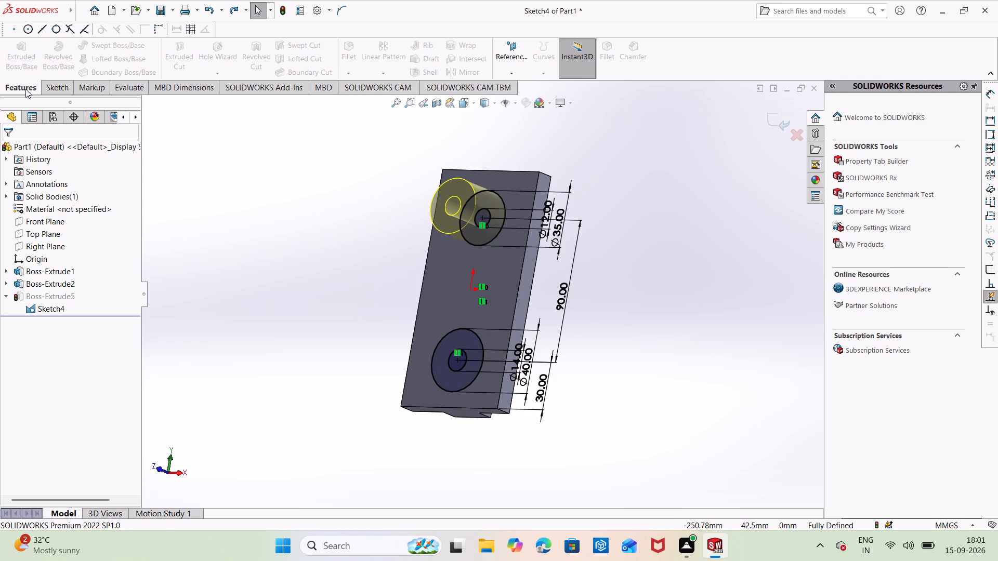
click(48, 92)
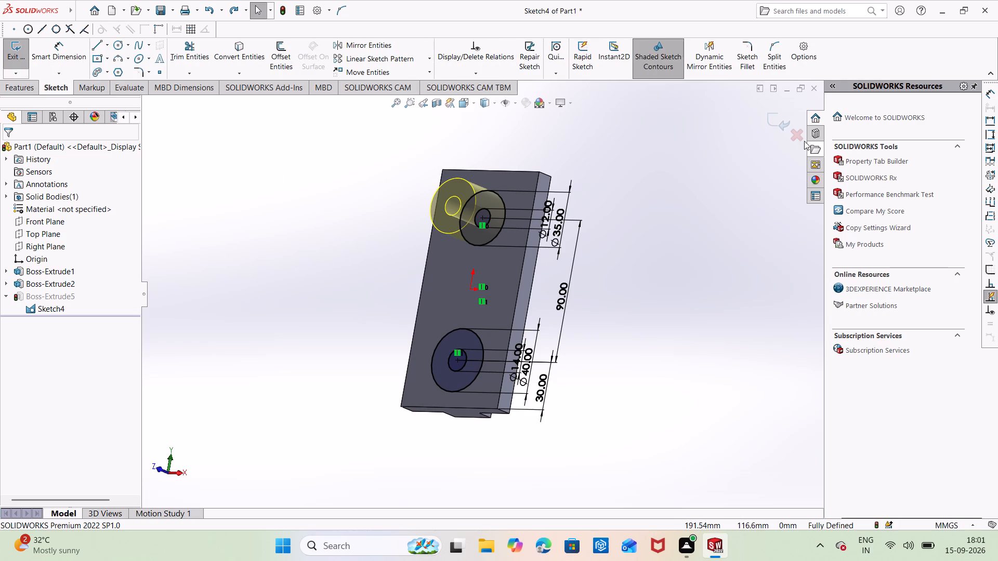
click(769, 124)
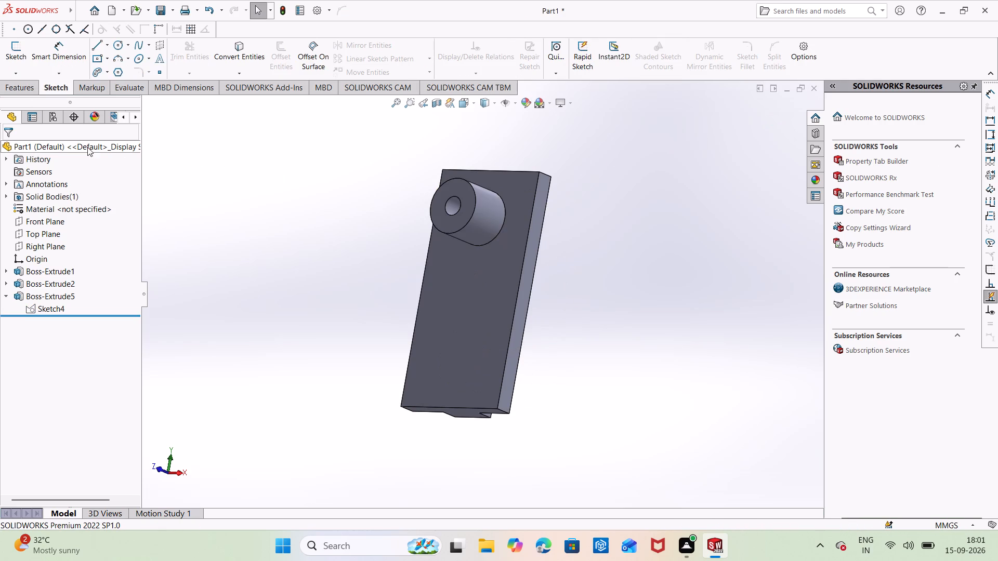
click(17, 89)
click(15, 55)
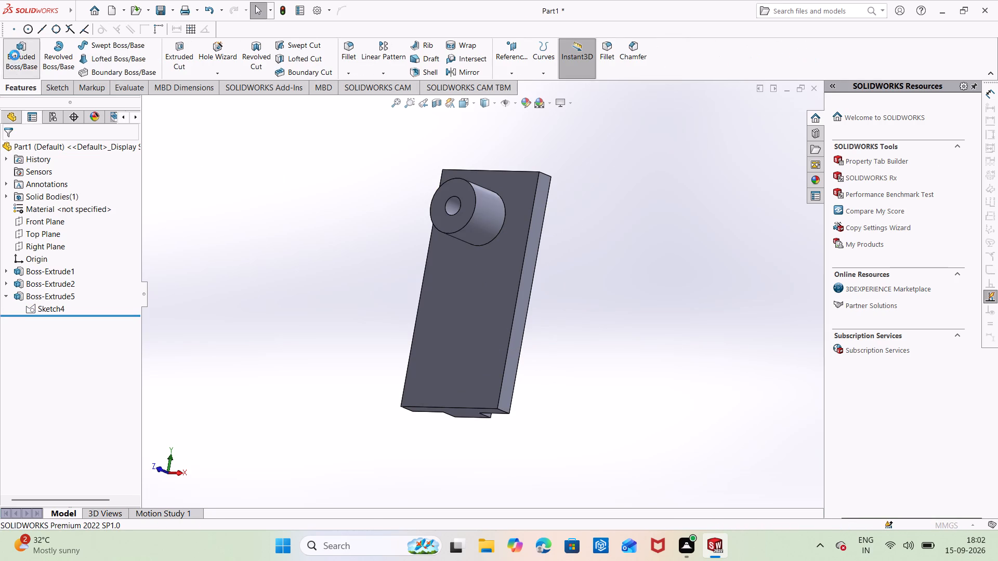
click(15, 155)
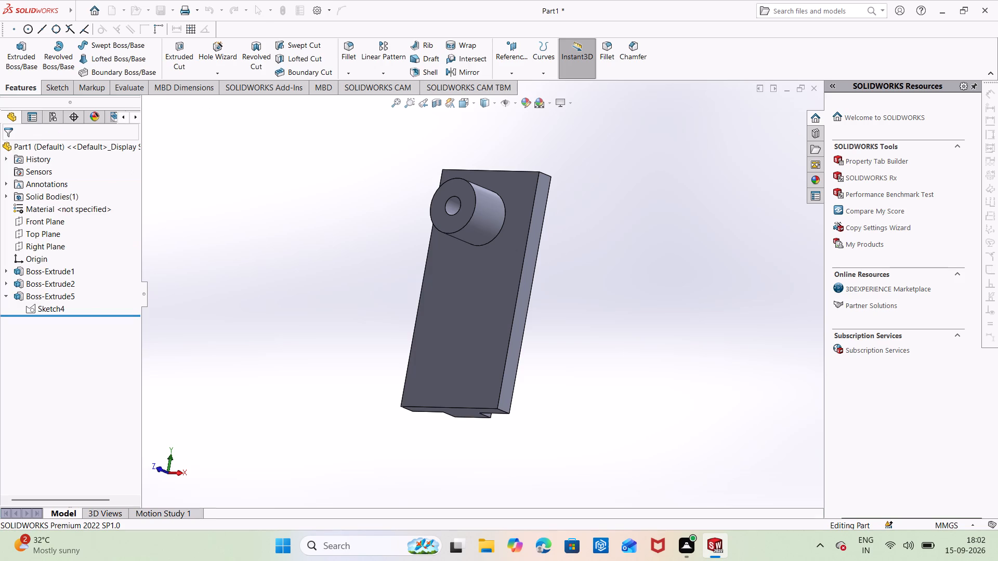
Undo the switch of the hollow boss extrusion from the lower circles to the upper circles.
key(ctrl+z)
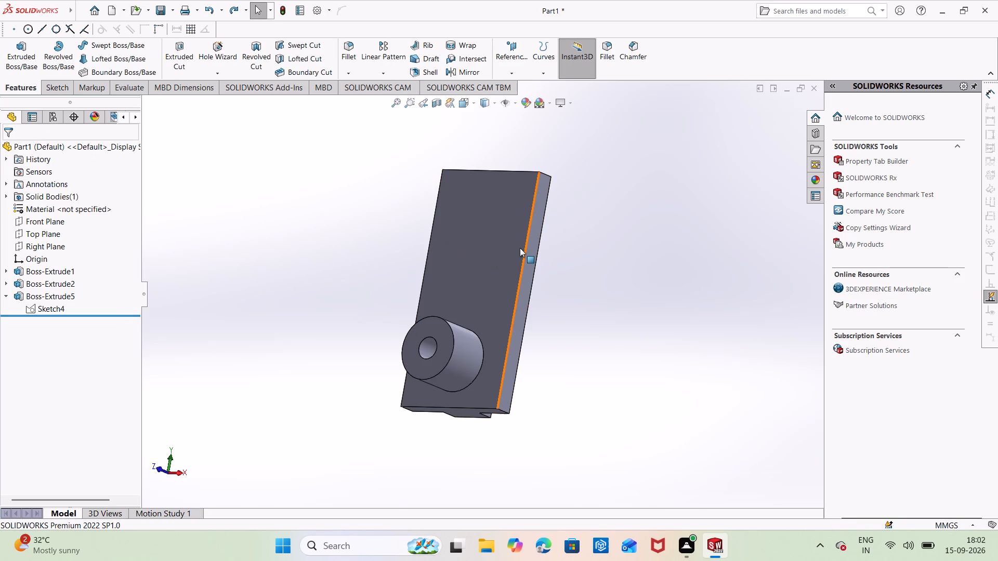
On the plate's boss-side face, sketch two concentric circles about 41 mm and 17 mm in diameter, centred about 49 mm directly above the origin.
right_click(505, 242)
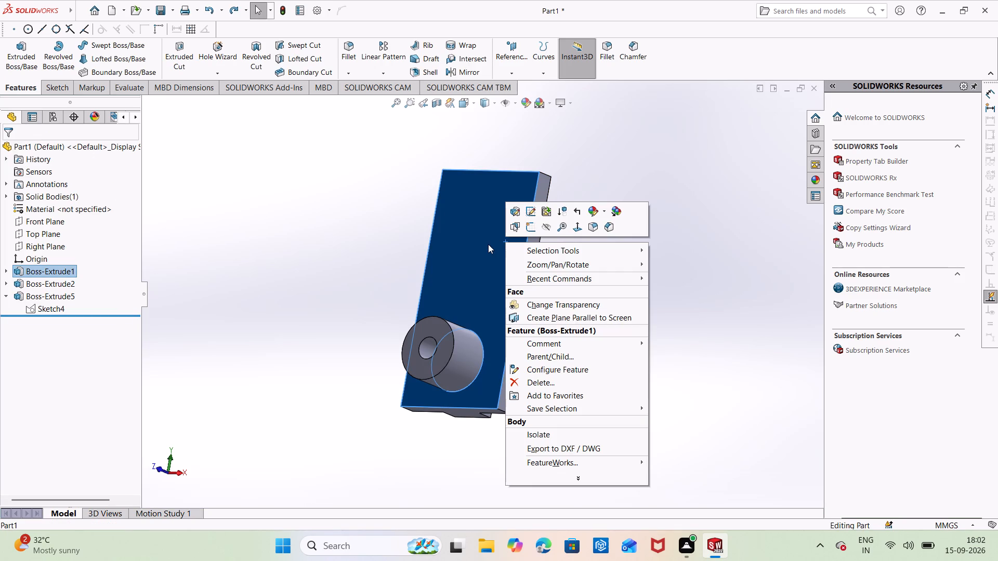
click(534, 224)
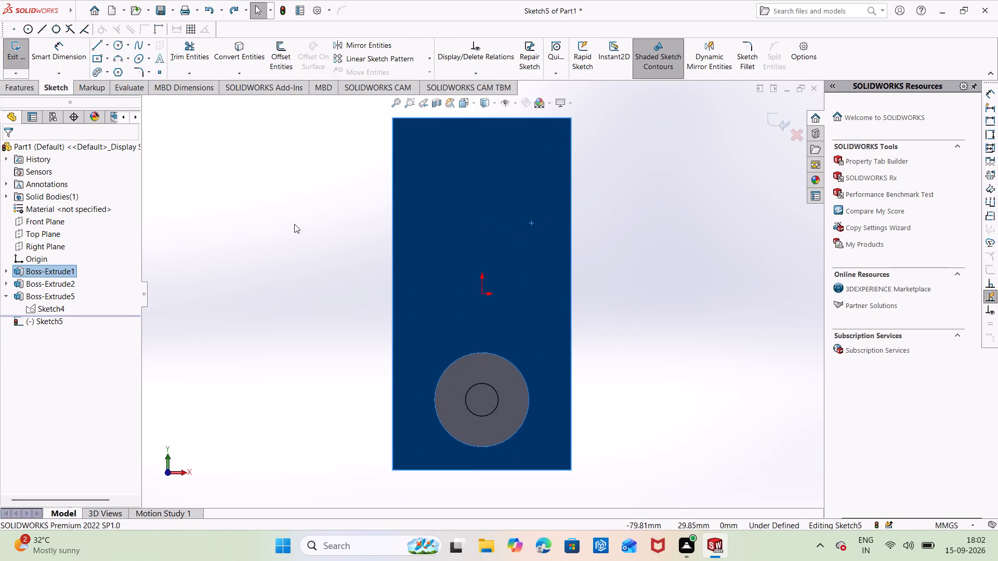
click(116, 46)
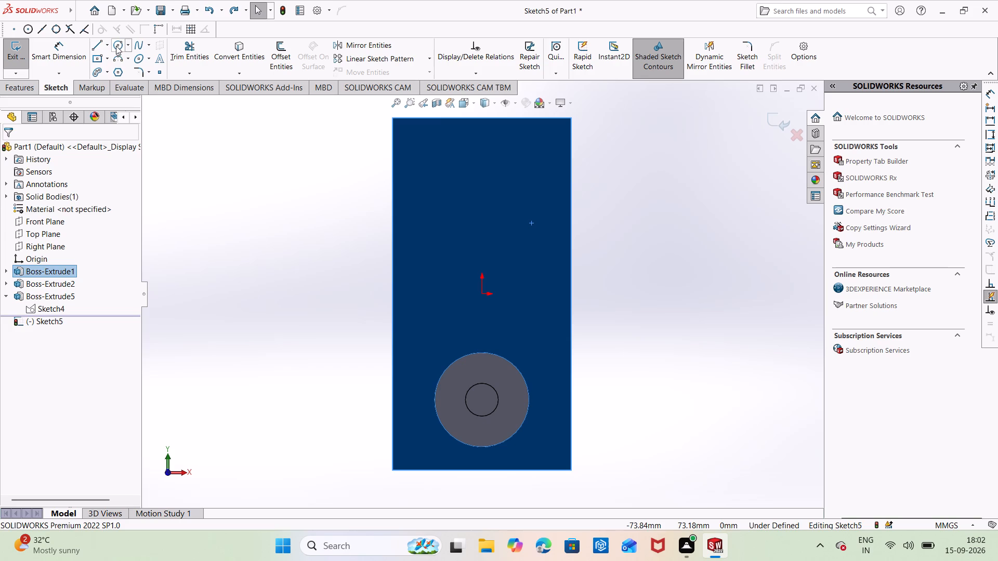
click(479, 178)
click(506, 219)
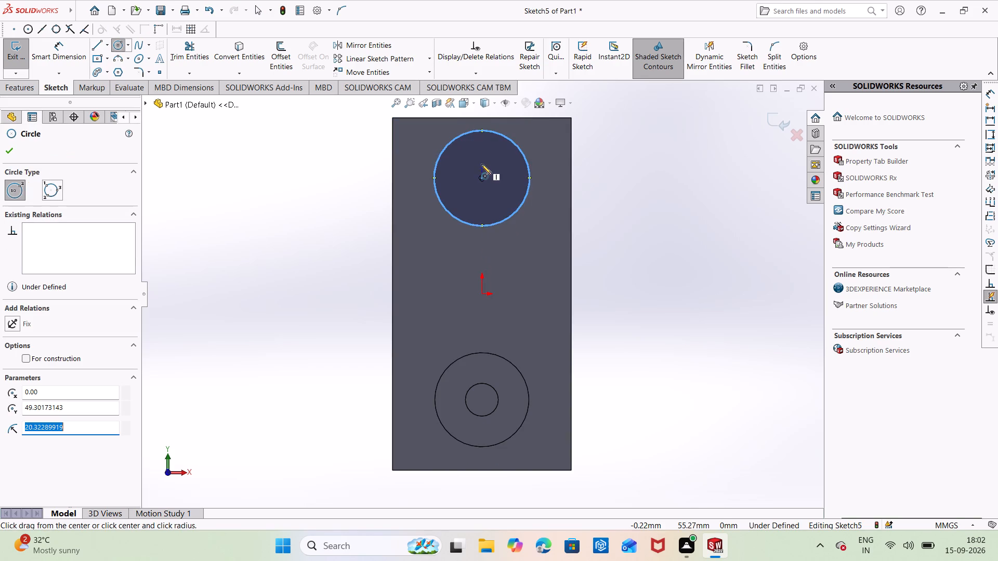
click(483, 179)
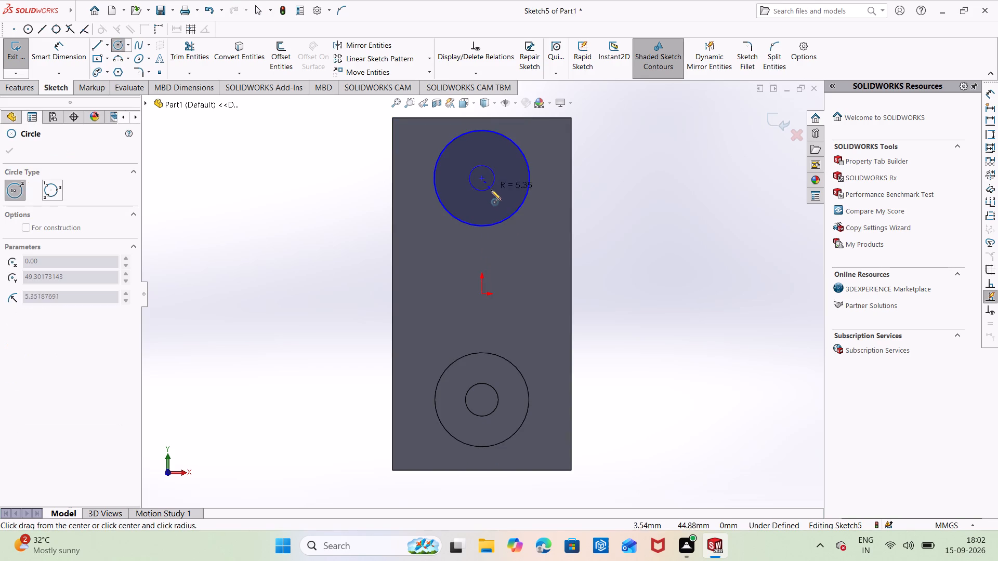
click(494, 194)
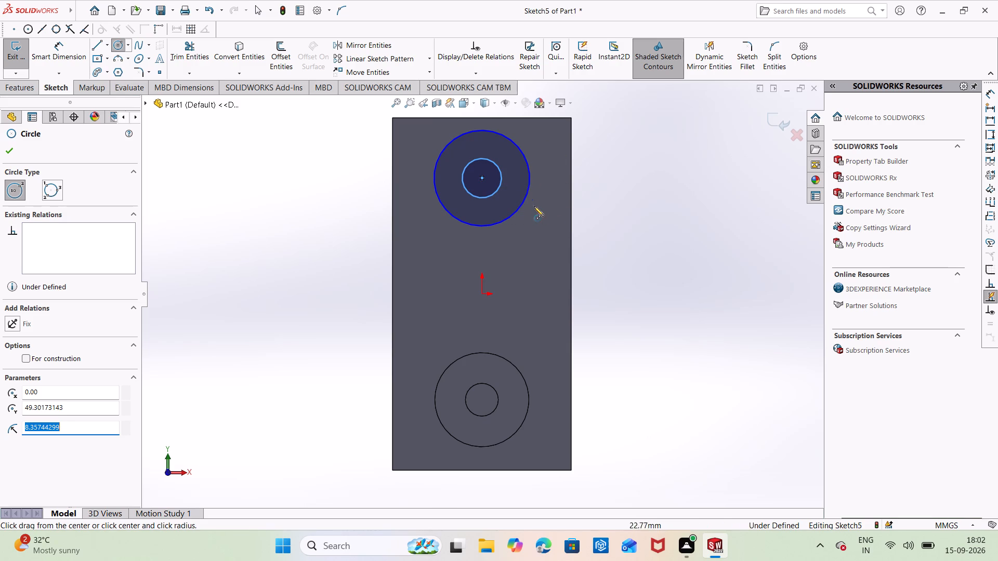
key(Escape)
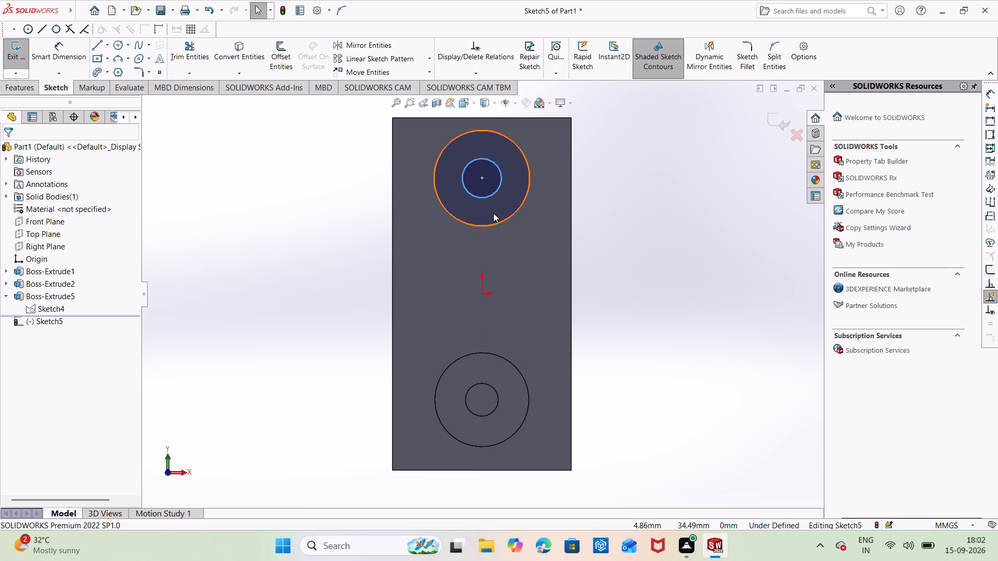
Dimension the concentric circles' centre 30 mm from the plate's upper short edge.
drag(43, 53, 48, 51)
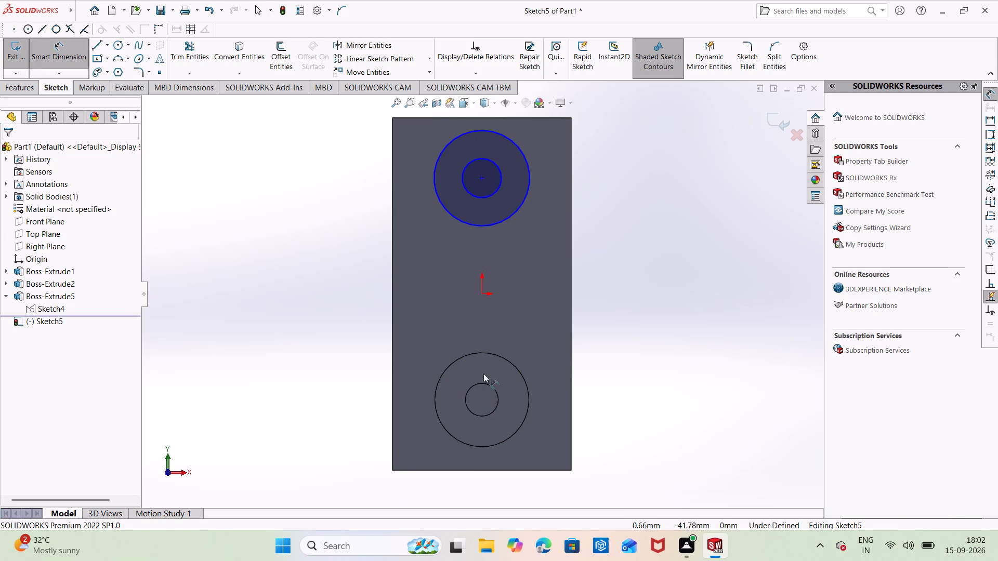
click(482, 178)
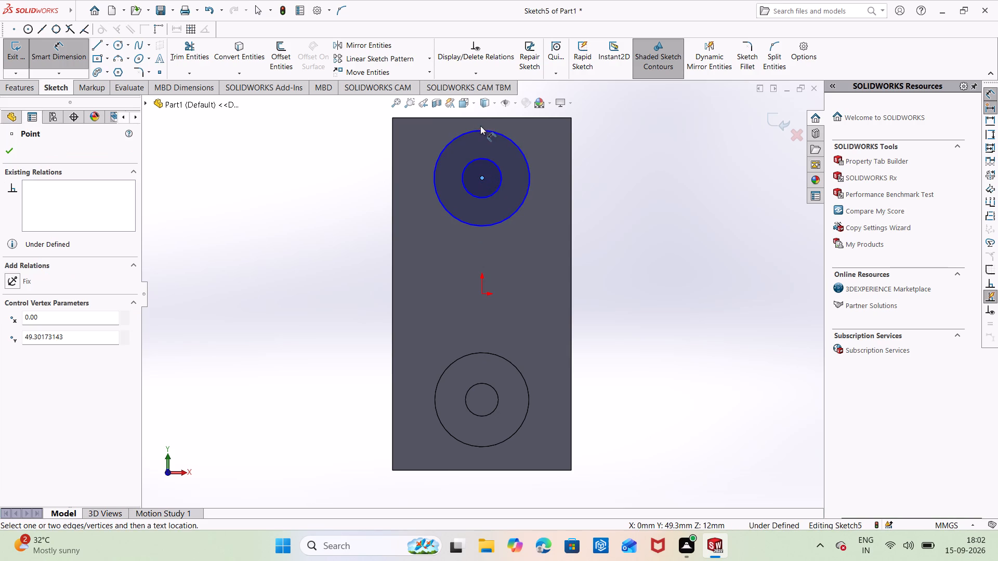
click(480, 117)
click(612, 156)
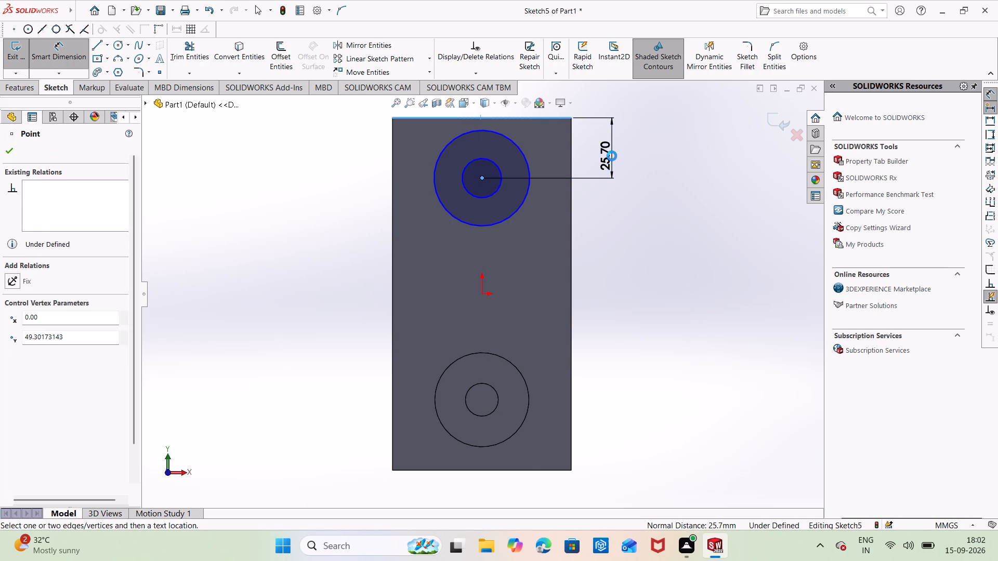
key(BackSpace)
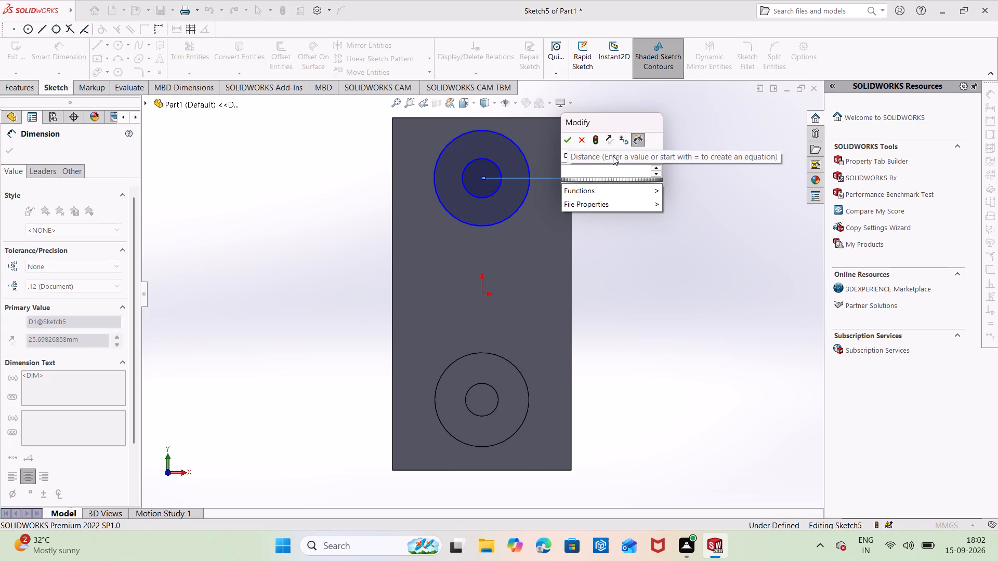
text(30)
key(Return)
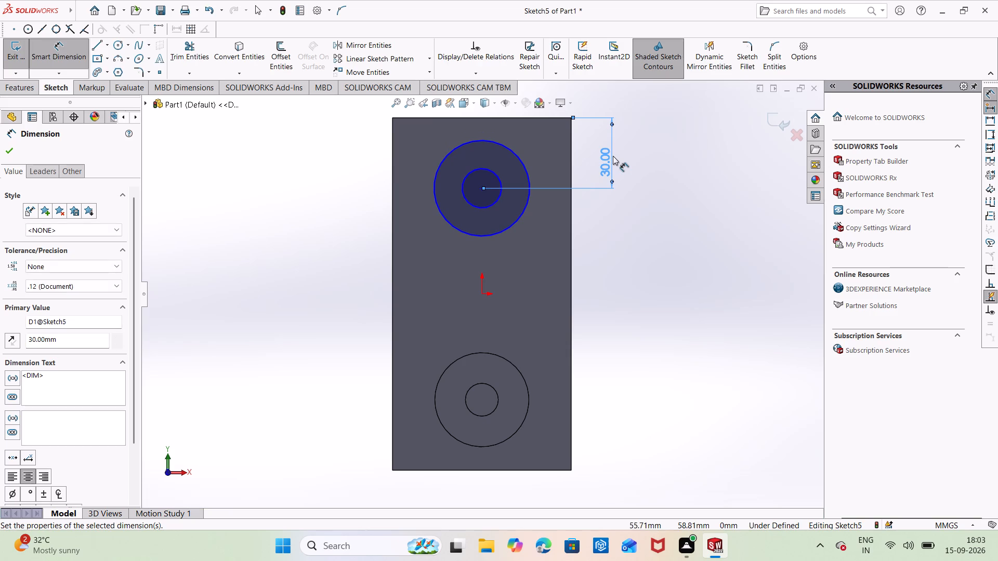
key(Escape)
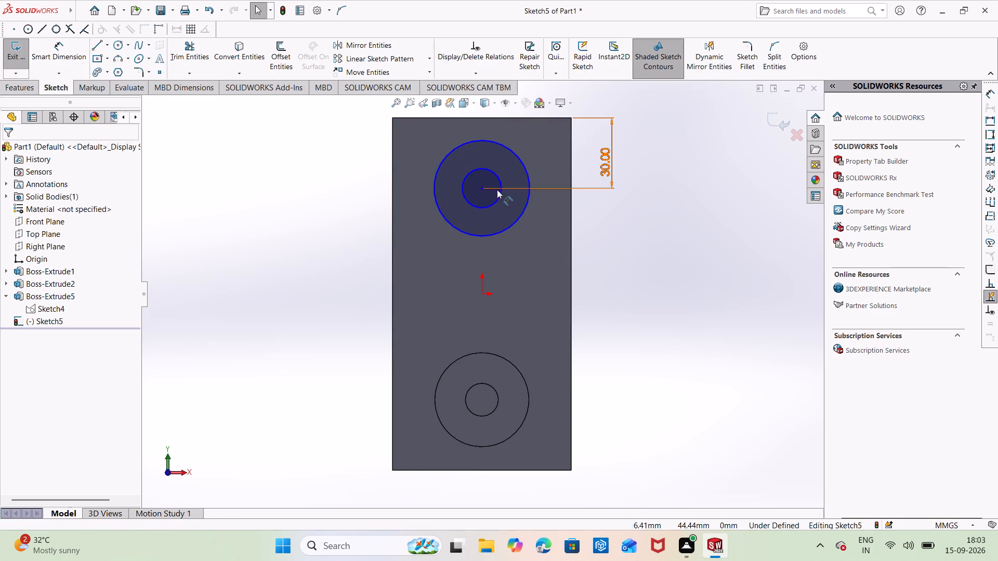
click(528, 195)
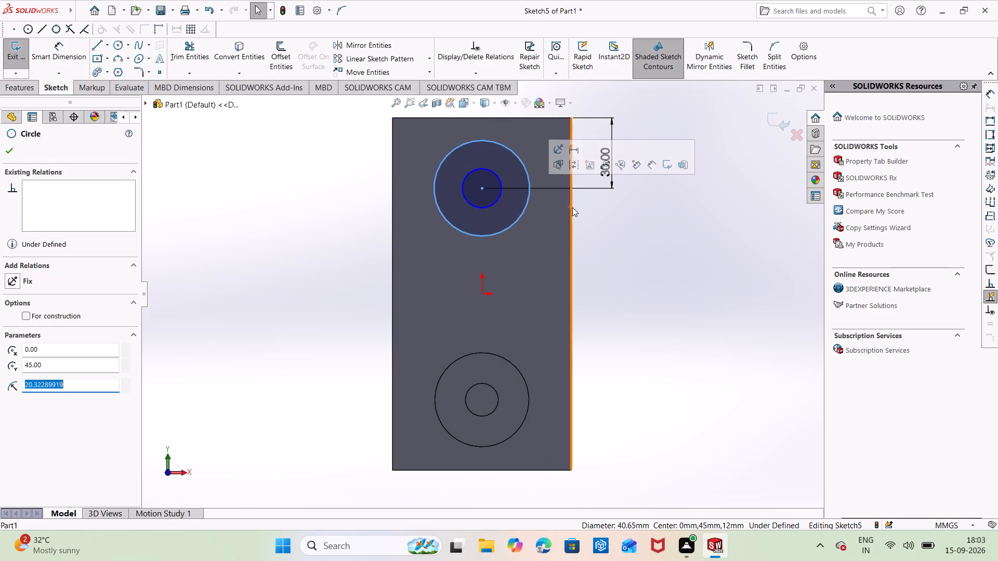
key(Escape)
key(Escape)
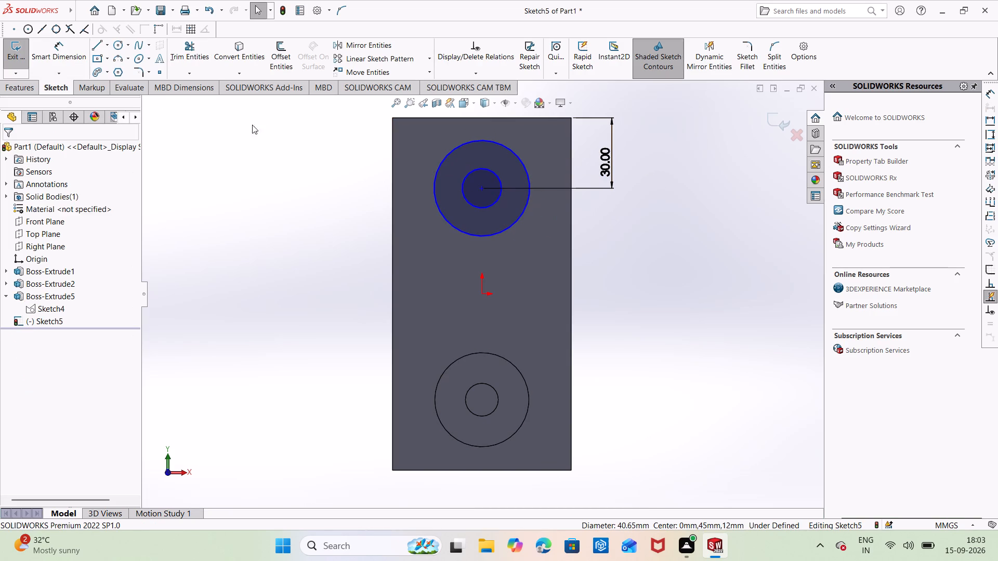
Dimension the outer concentric circle's diameter as 35 mm.
click(48, 45)
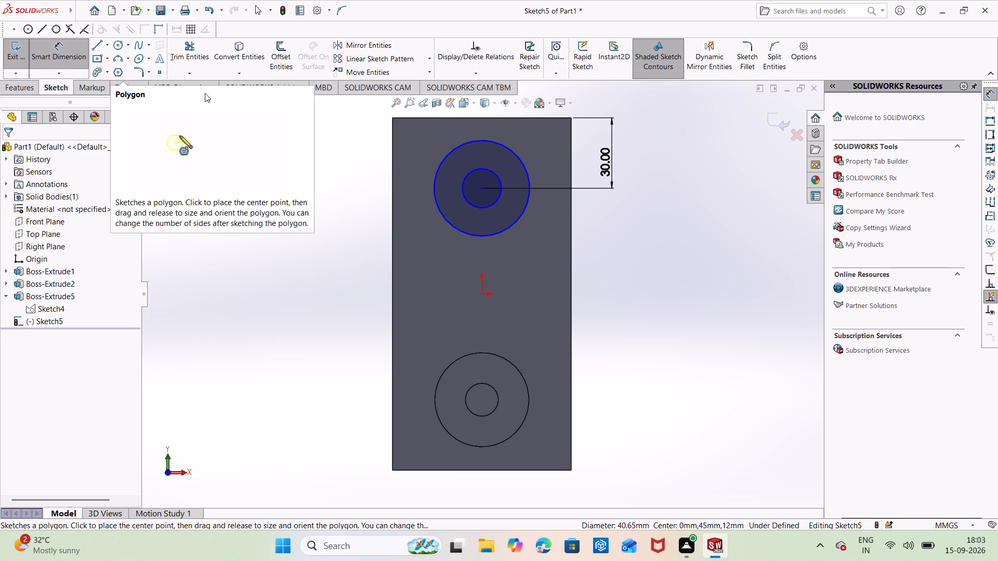
click(529, 202)
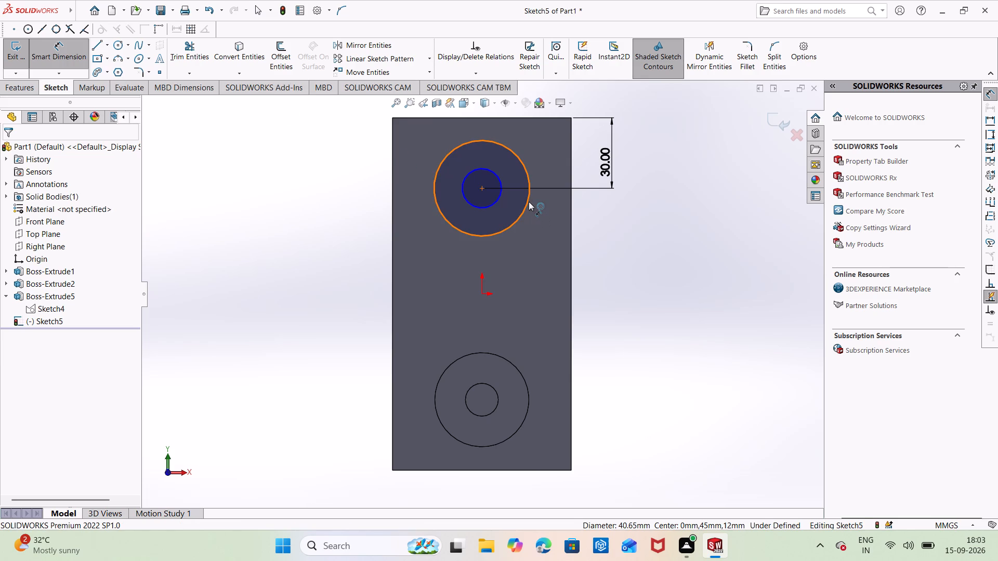
click(605, 201)
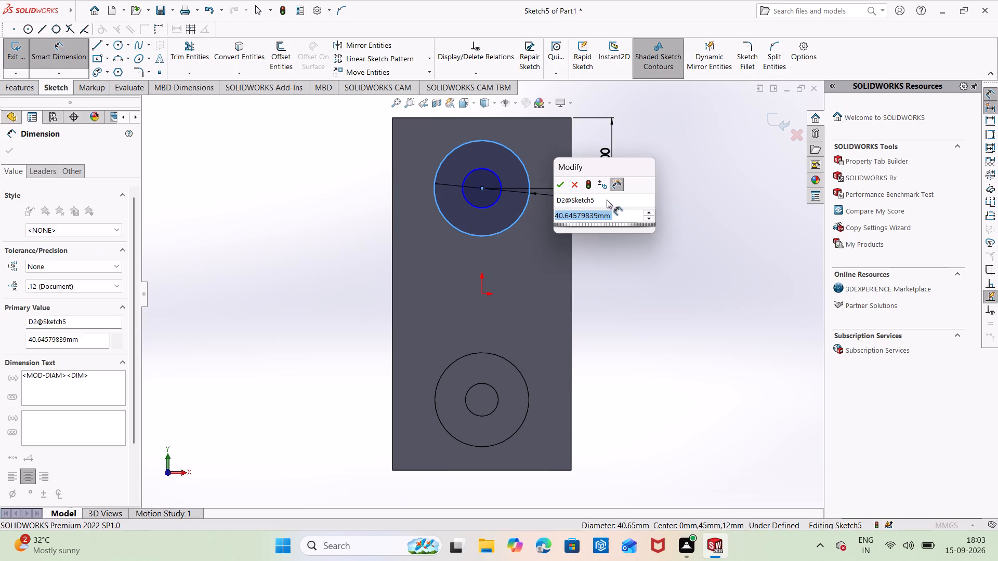
key(BackSpace)
text(35)
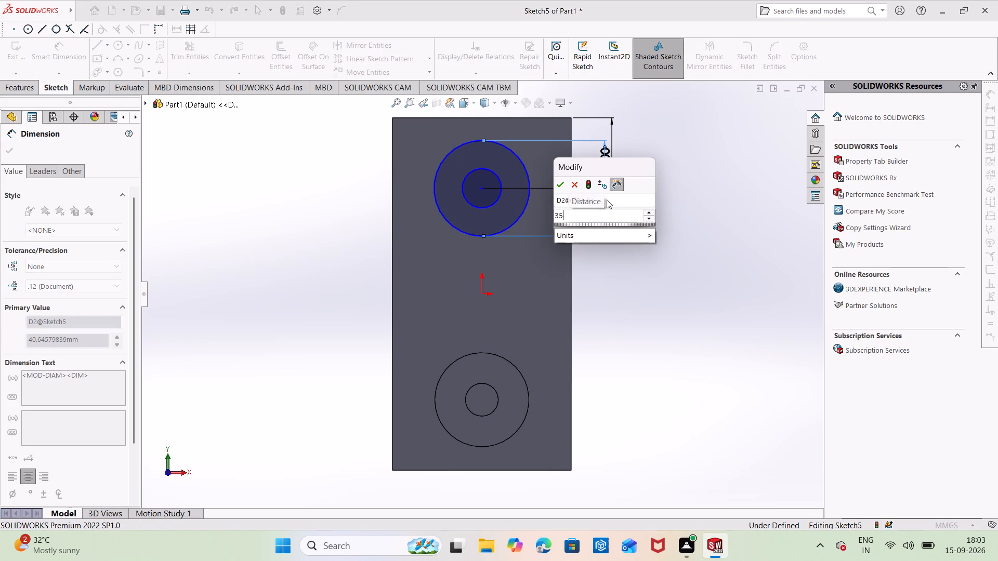
key(Return)
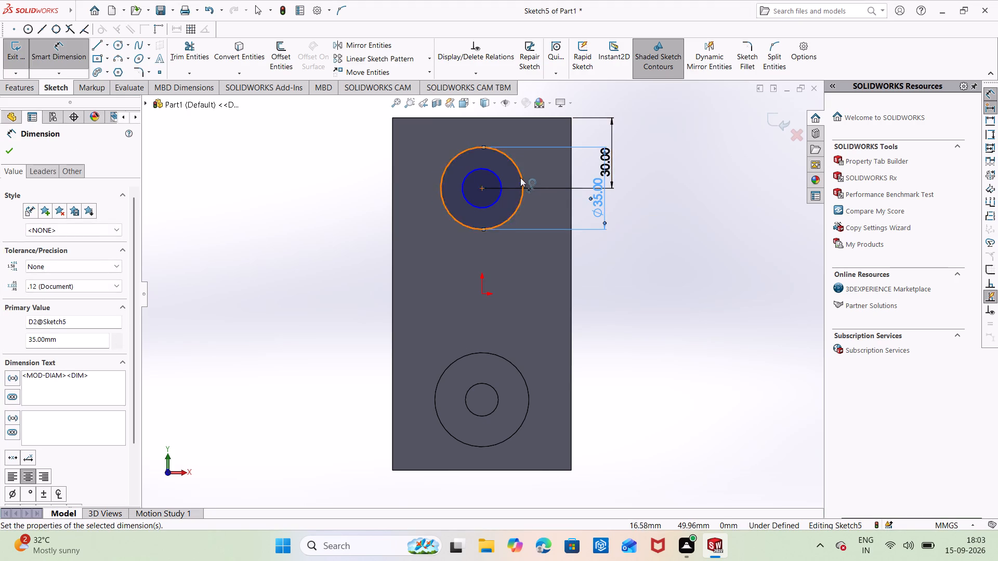
Dimension the inner concentric circle's diameter as 12 mm.
click(498, 182)
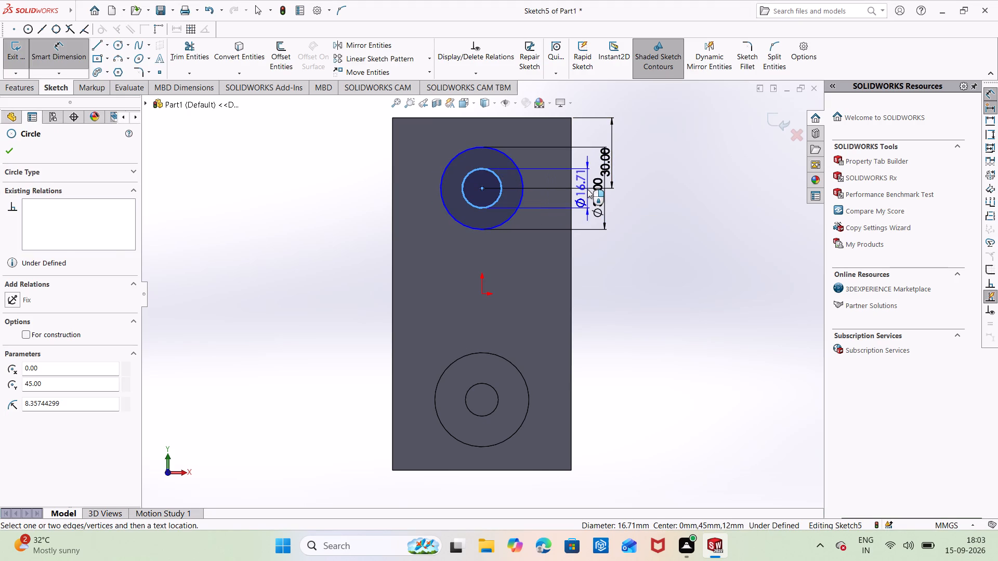
click(586, 189)
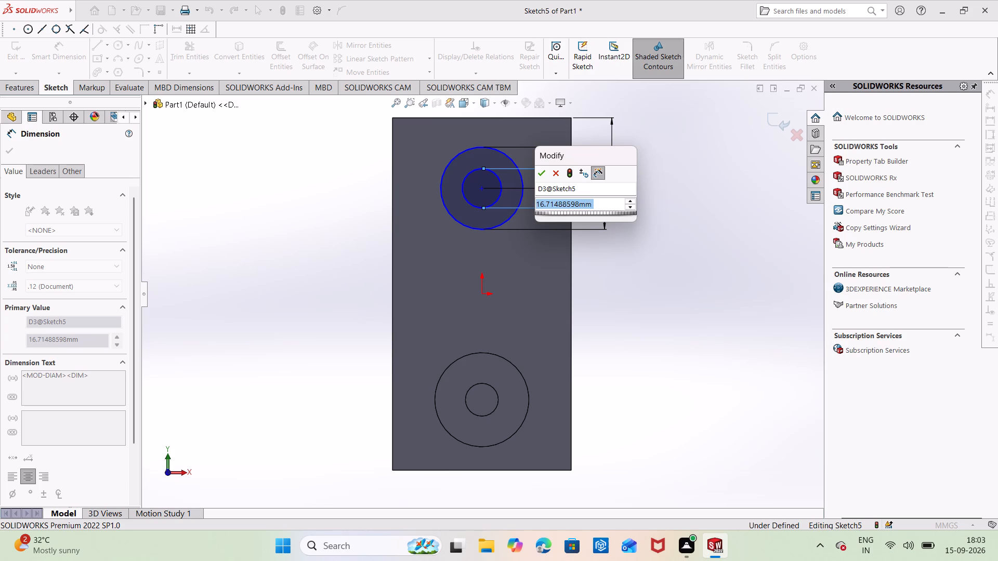
key(BackSpace)
text(12)
key(Return)
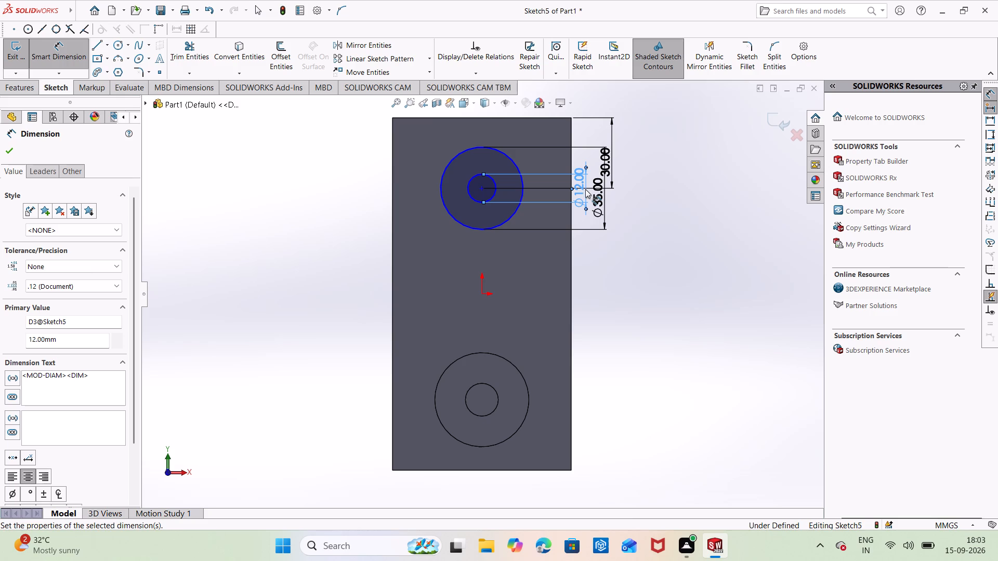
click(634, 162)
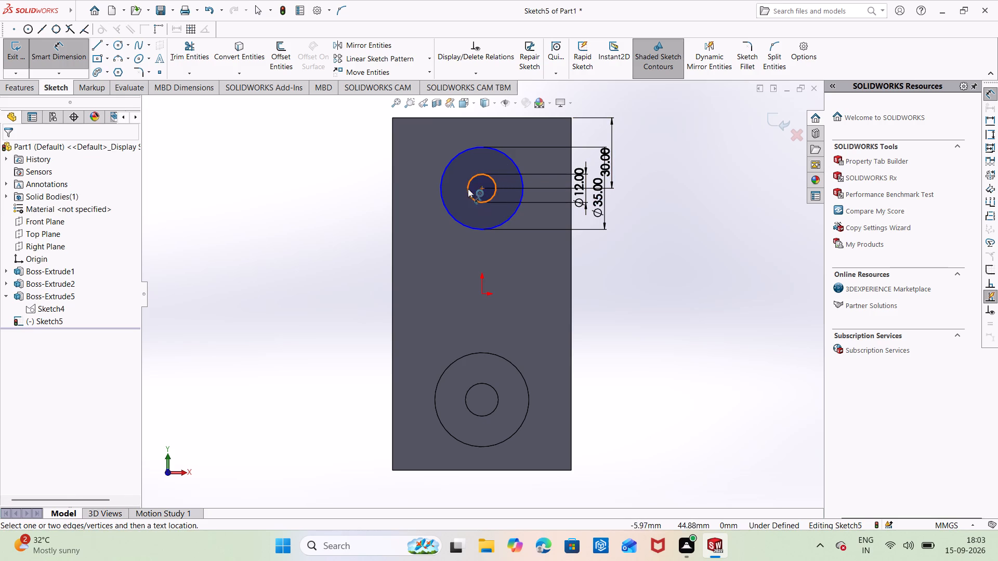
key(grave)
key(Escape)
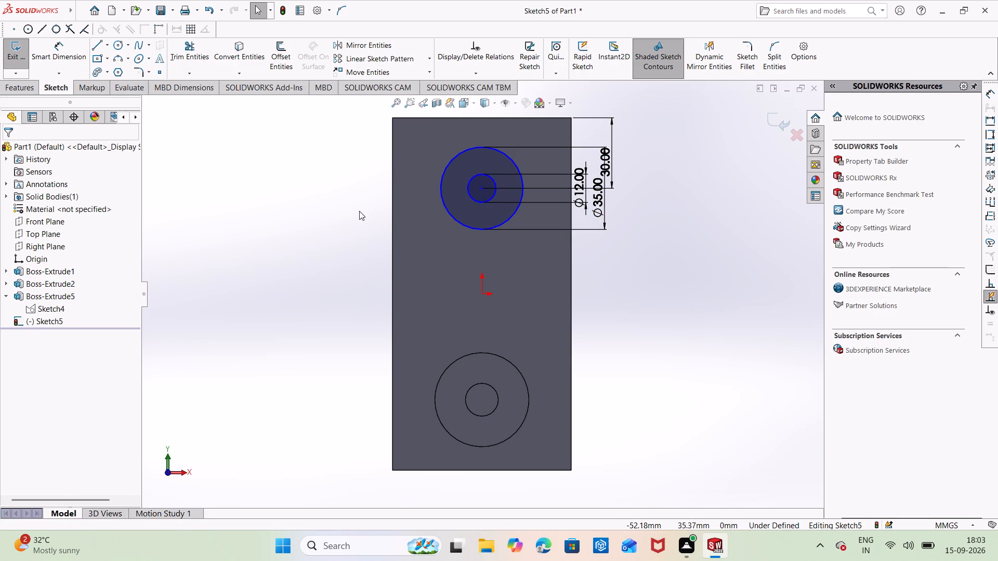
Add a vertical relation between the concentric circles' centre and the origin.
ctrl+click(482, 189)
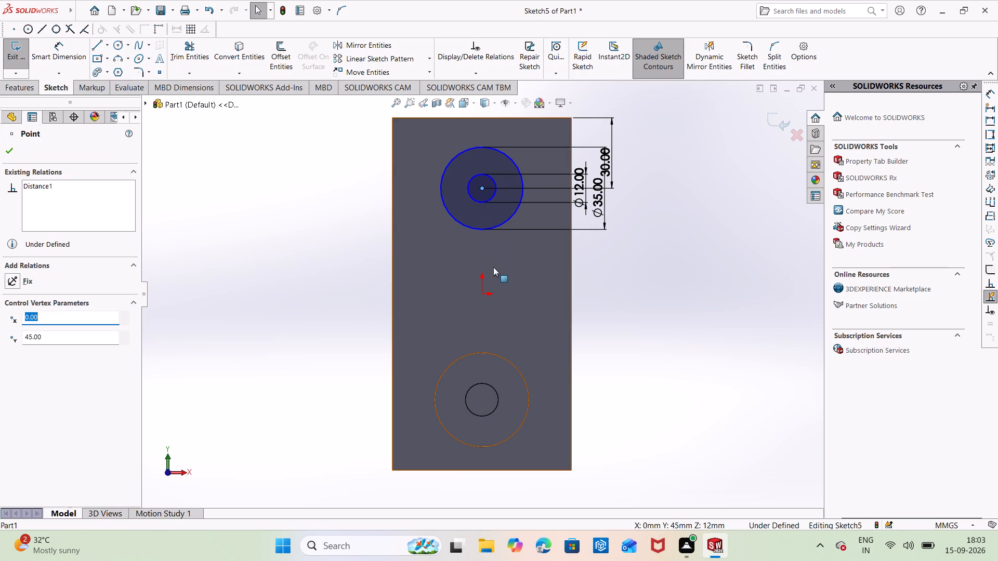
ctrl+click(480, 293)
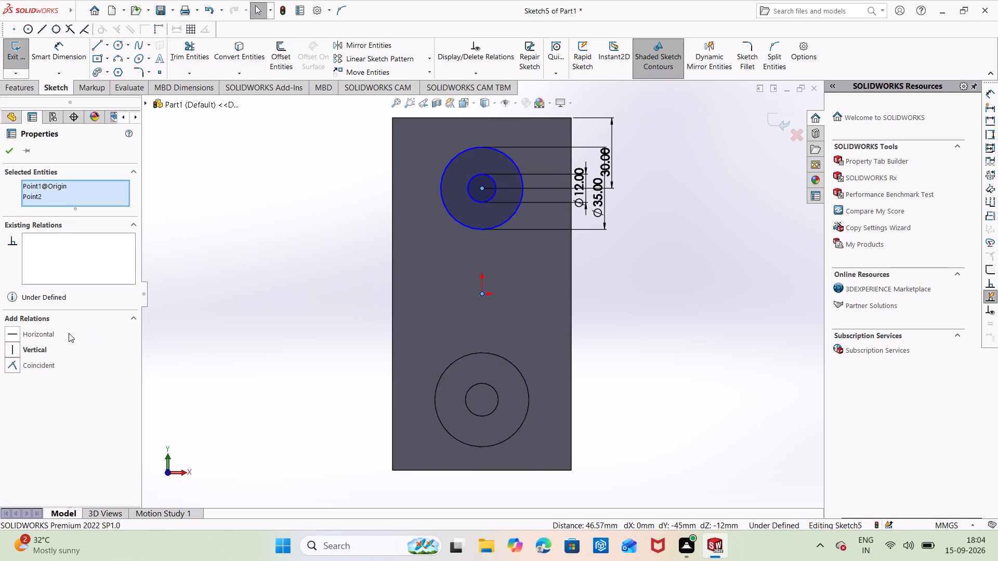
click(38, 352)
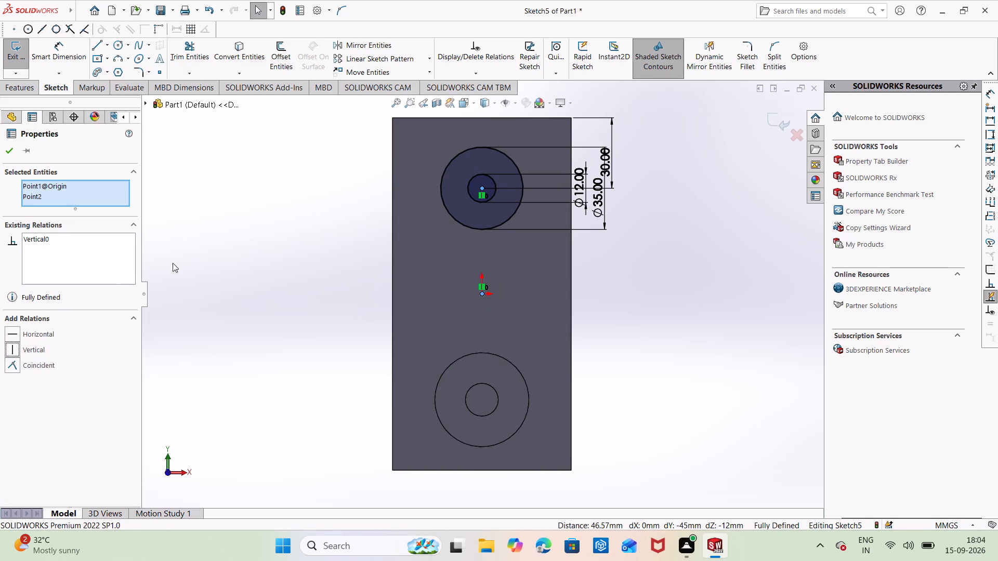
click(183, 257)
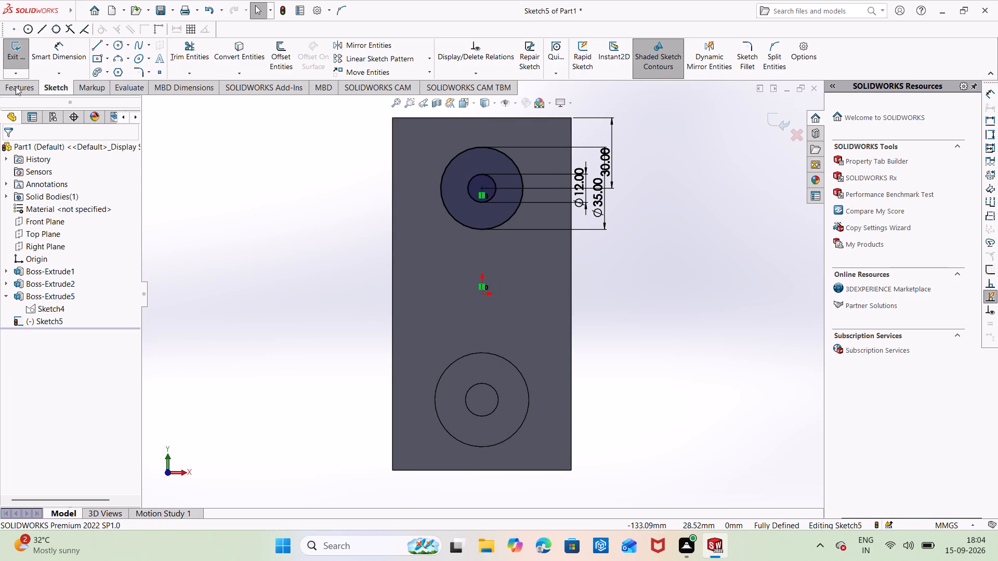
Extrude the upper concentric-circle sketch as a blind boss 90 mm deep, merged with the plate.
click(18, 76)
click(157, 149)
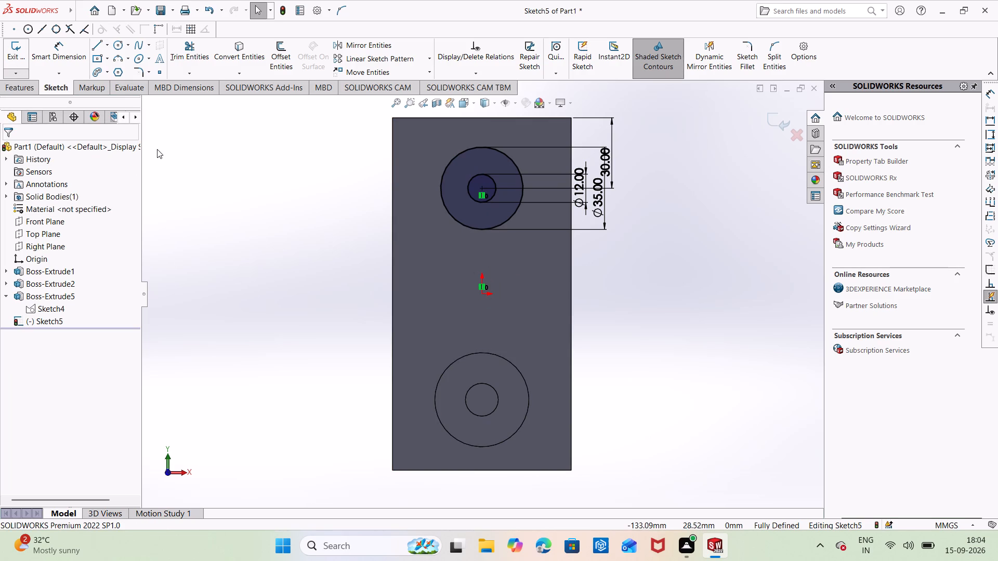
click(34, 87)
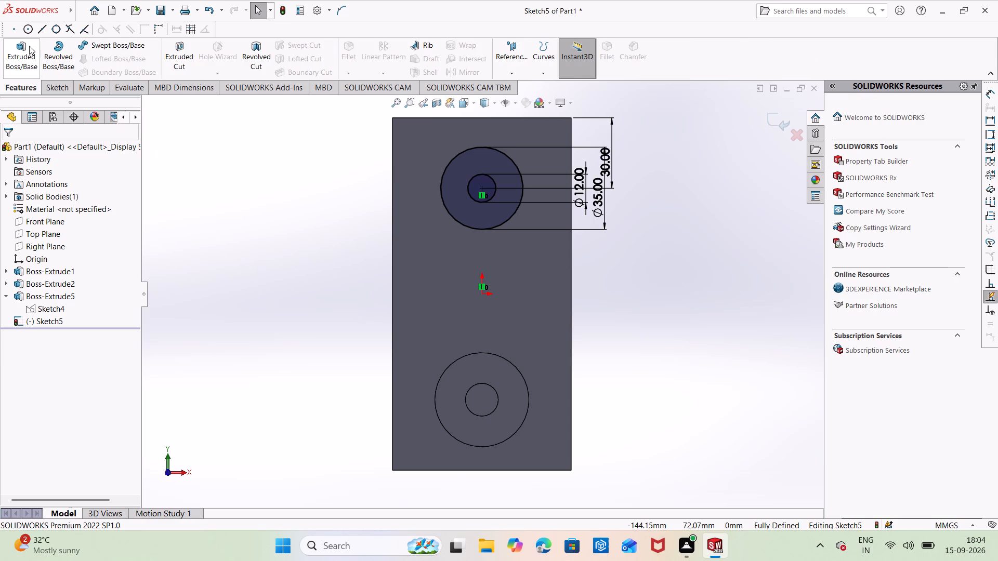
click(7, 40)
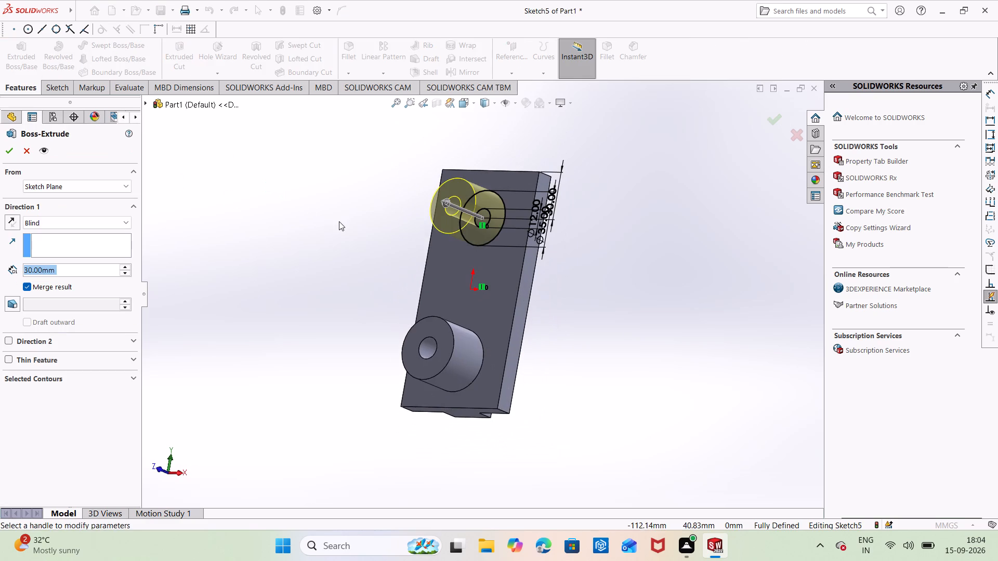
key(BackSpace)
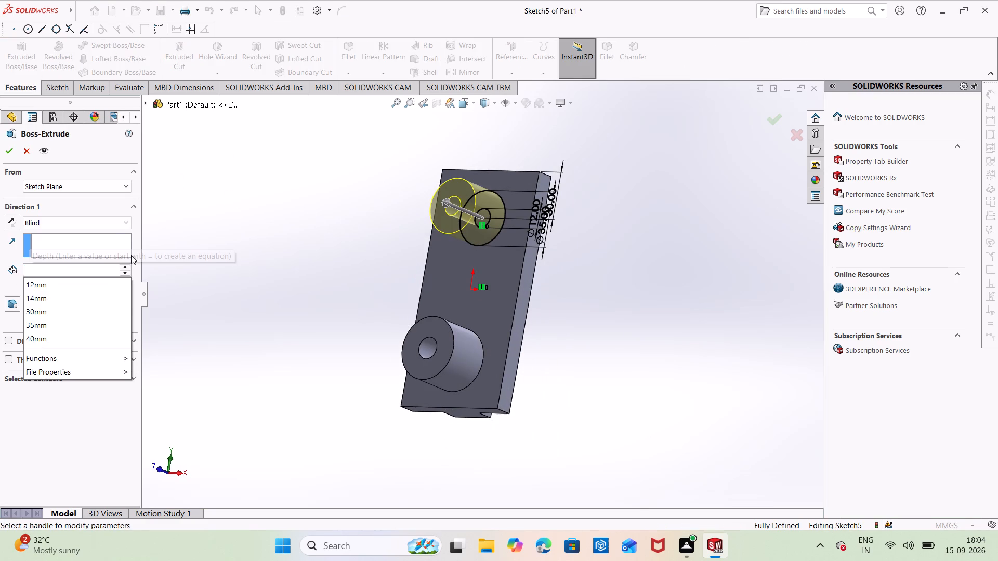
text(90)
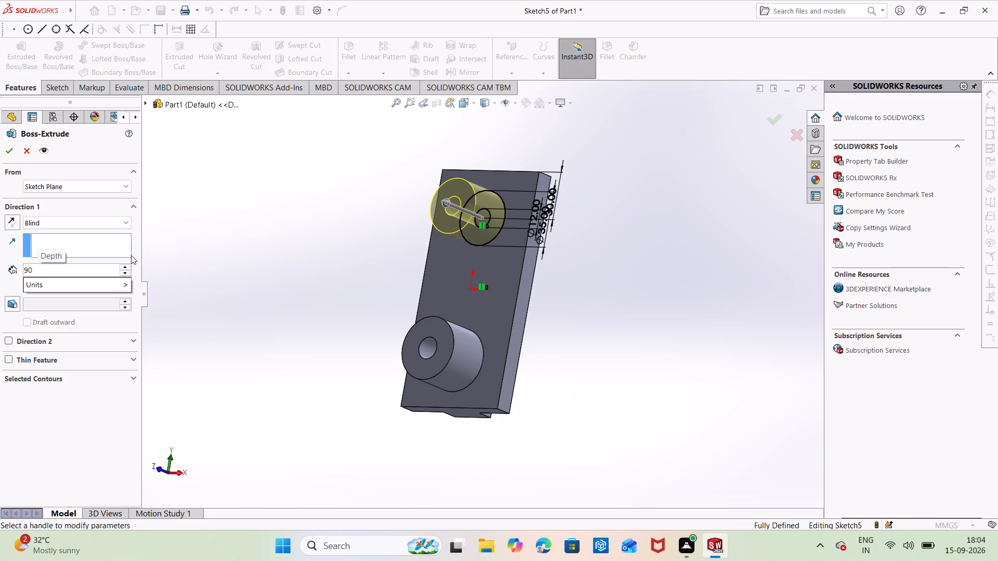
key(Return)
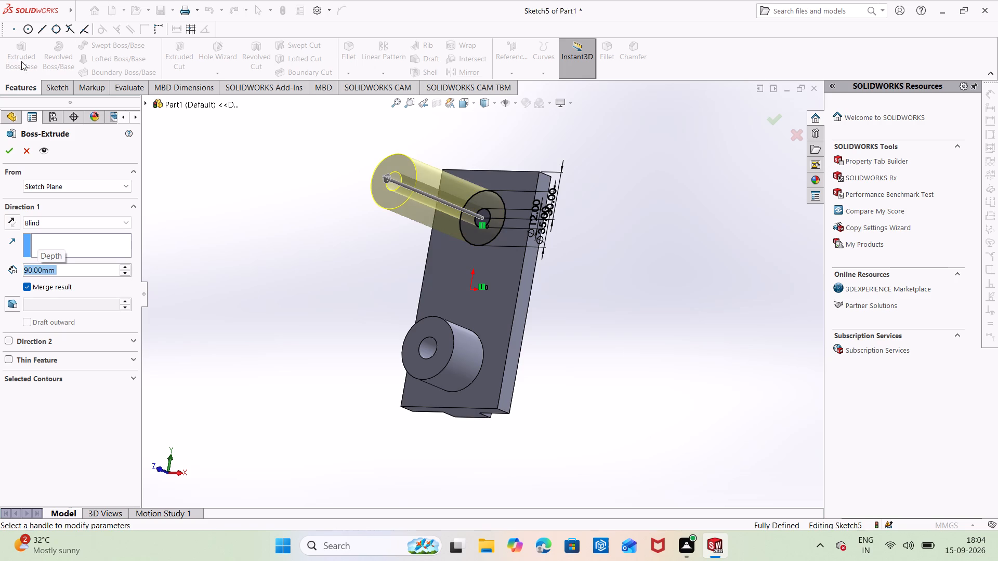
click(8, 158)
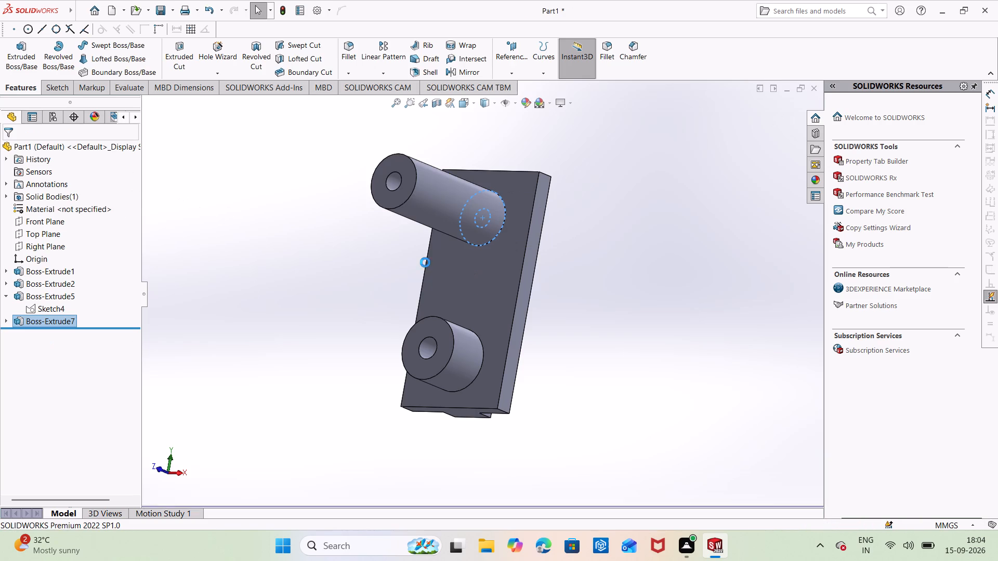
click(368, 269)
Examine the plate, its underside rib and the two hollow bosses from several directions.
middle_drag(734, 302, 697, 437)
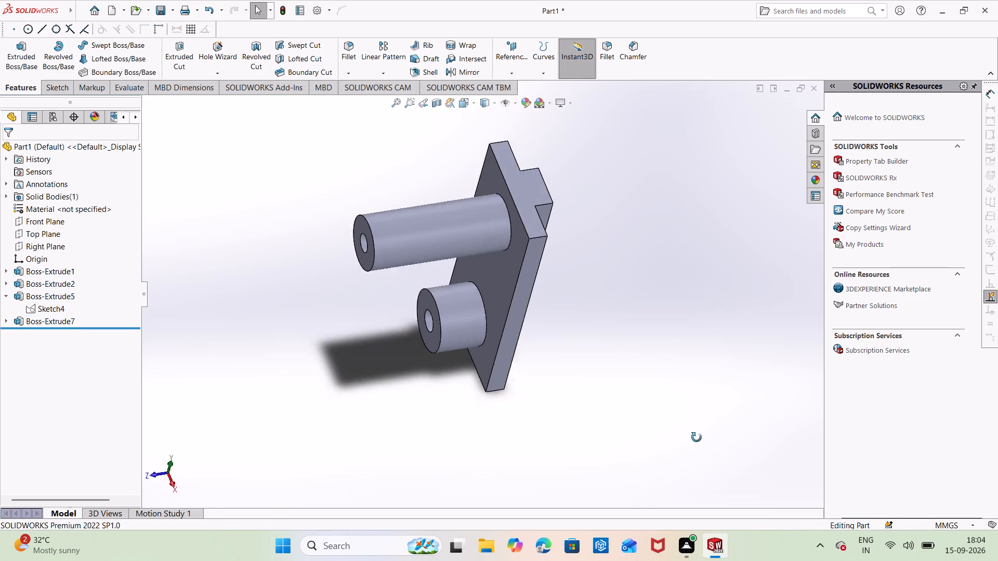
middle_drag(697, 437, 700, 470)
middle_drag(636, 293, 735, 284)
middle_drag(574, 388, 528, 306)
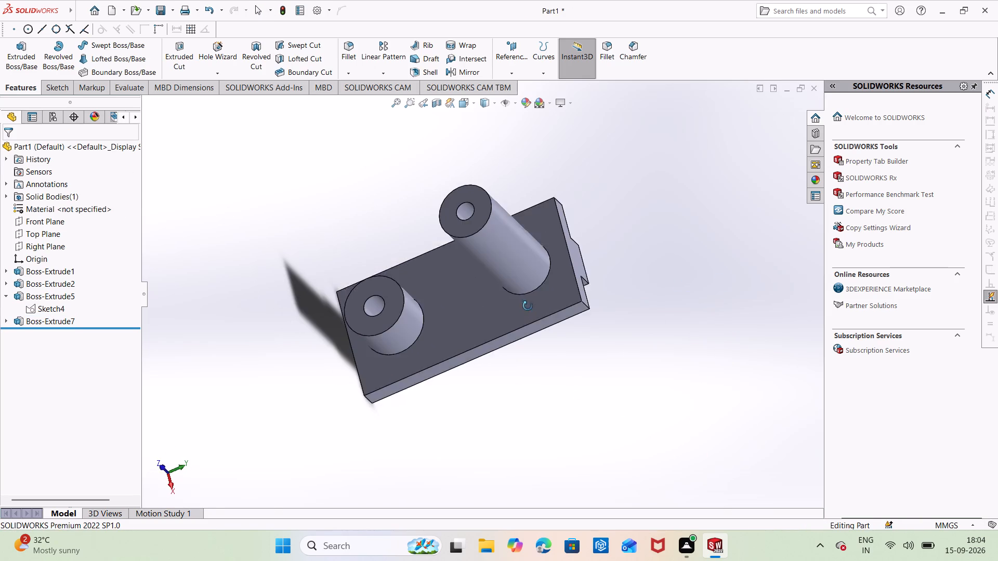
middle_drag(528, 306, 523, 295)
middle_drag(556, 339, 614, 291)
scroll(564, 370, up, 1)
middle_drag(562, 369, 519, 296)
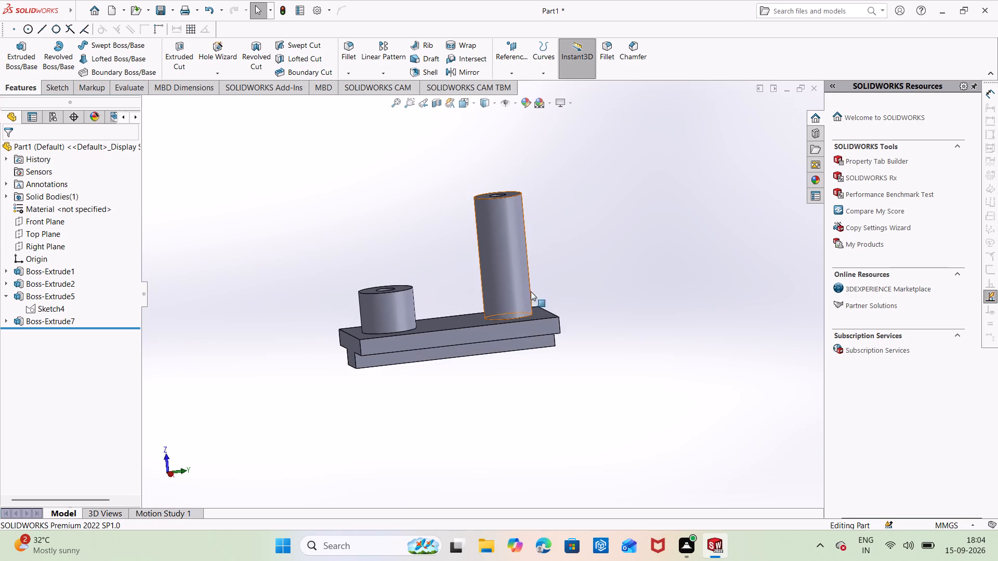
middle_drag(573, 283, 487, 357)
middle_drag(529, 311, 554, 330)
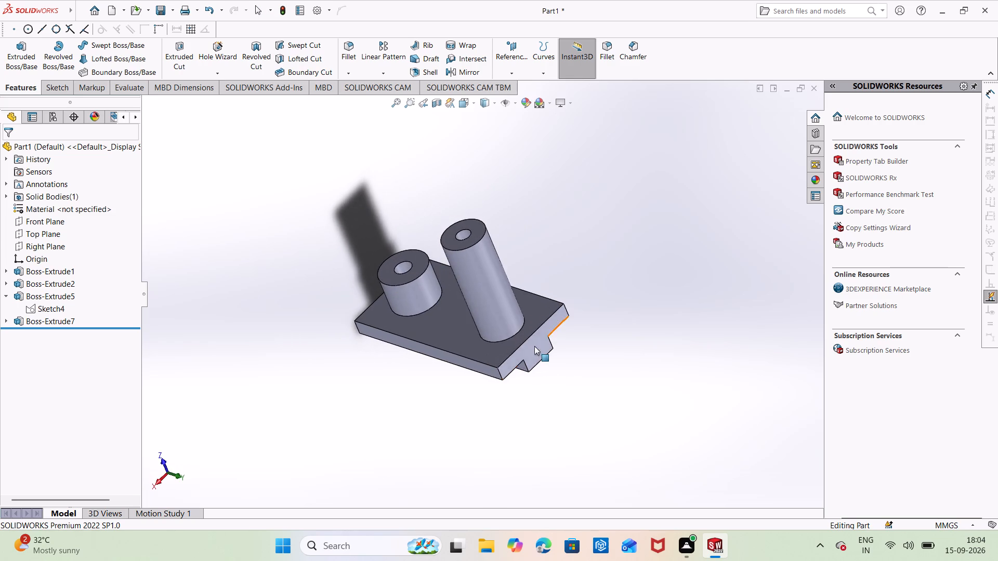
middle_drag(533, 367, 474, 320)
middle_drag(544, 268, 580, 312)
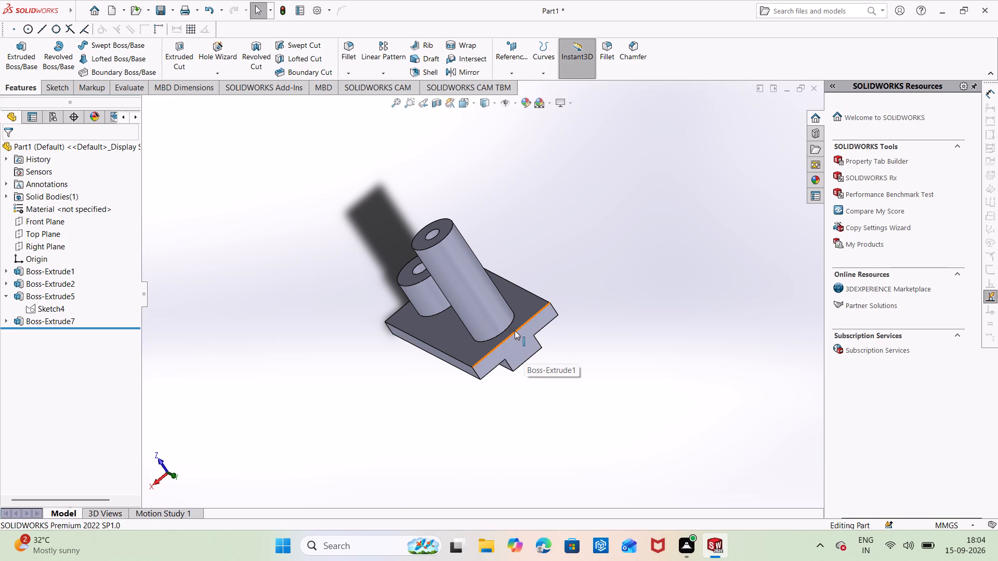
On the plate's short end face beside the long boss, sketch a corner rectangle about 23 mm wide from the plate edge to the boss's free end.
right_click(515, 340)
click(541, 303)
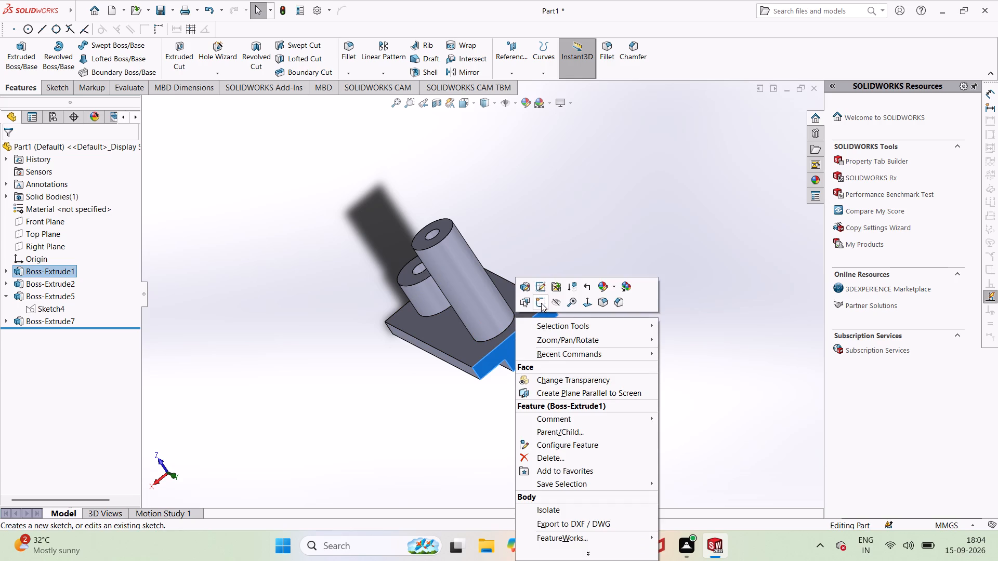
click(595, 241)
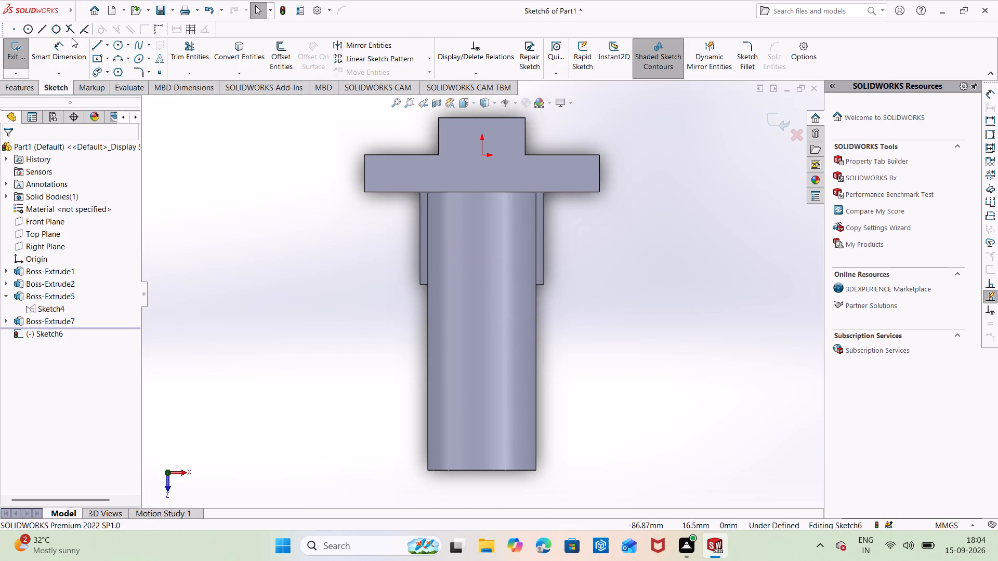
click(107, 56)
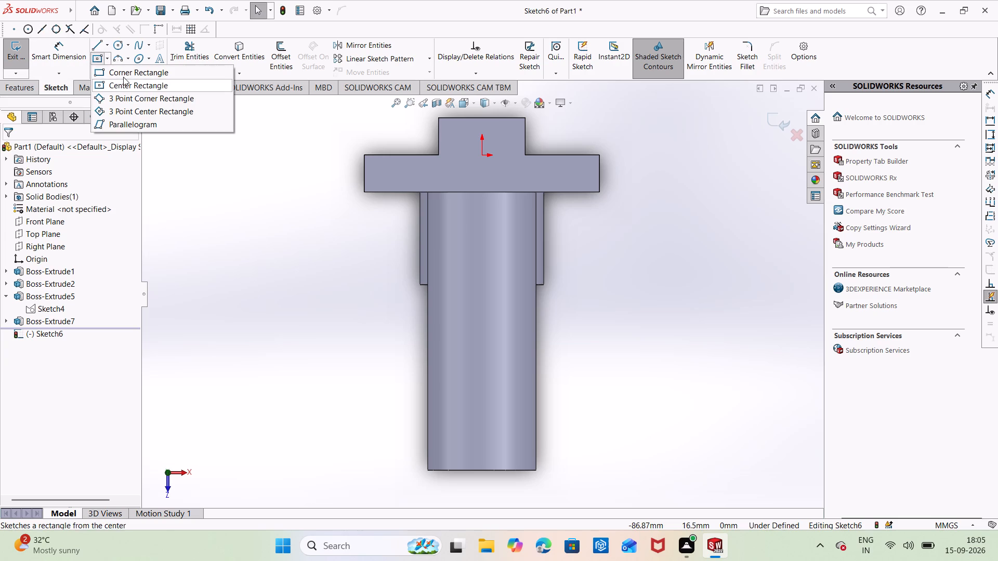
click(127, 70)
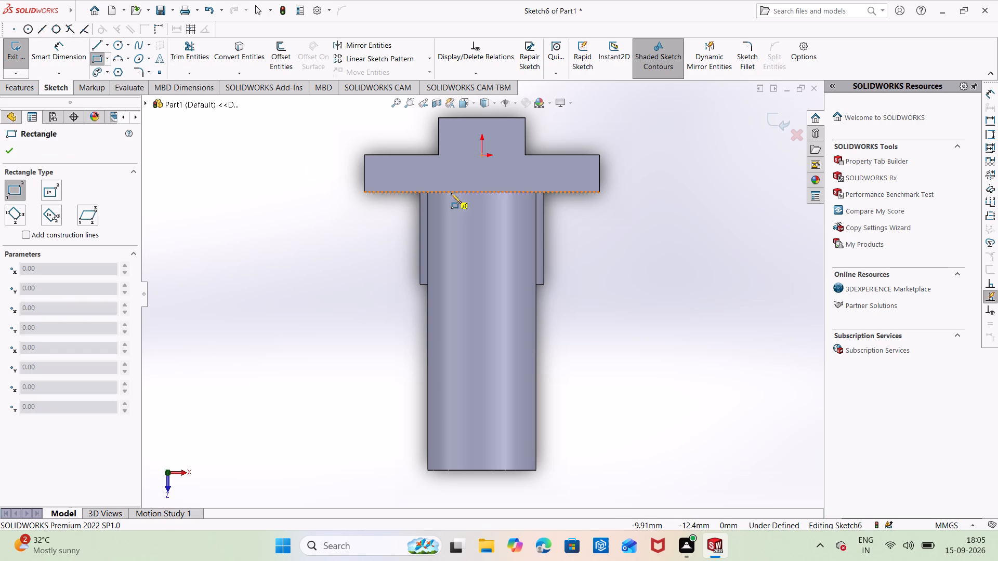
click(447, 192)
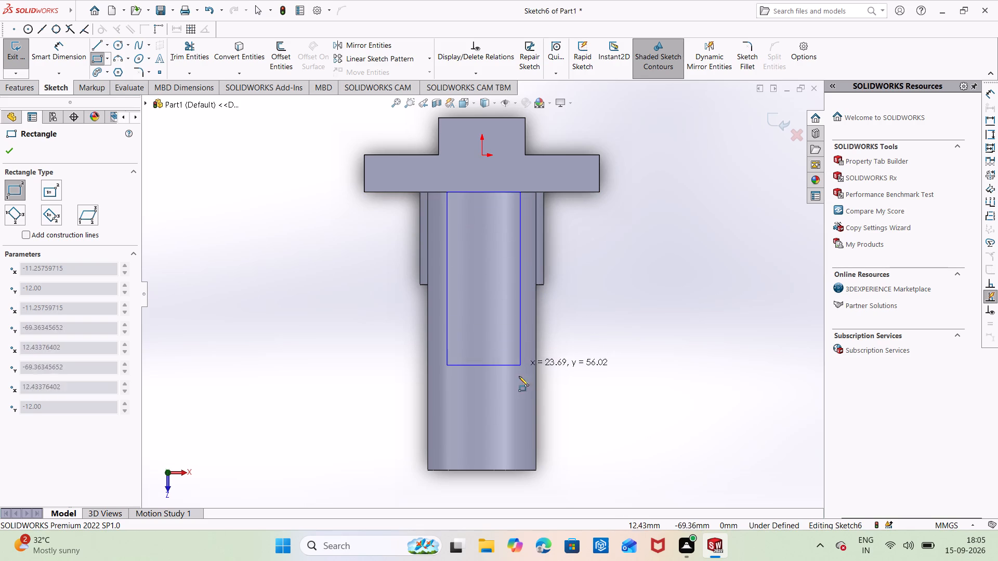
click(518, 473)
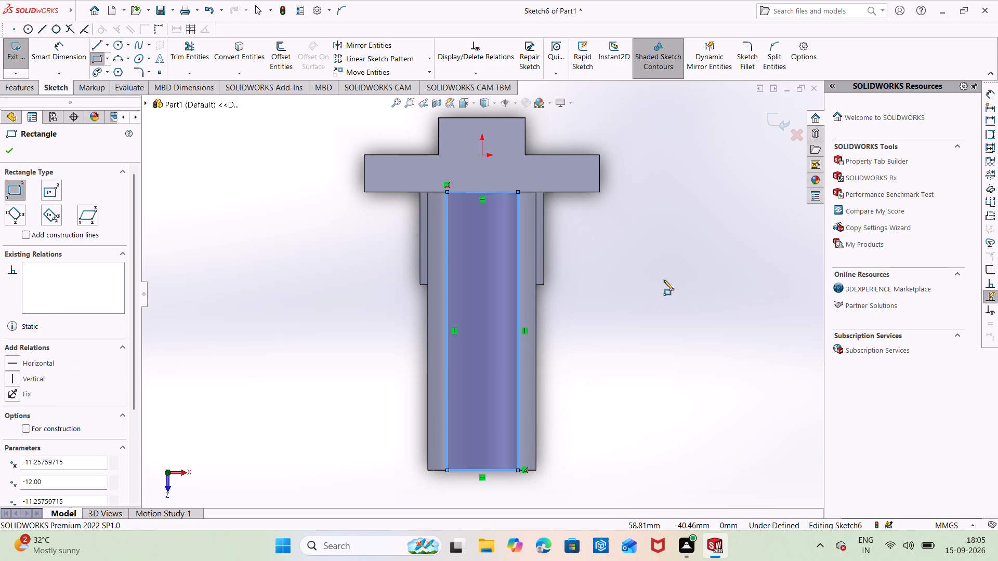
key(Escape)
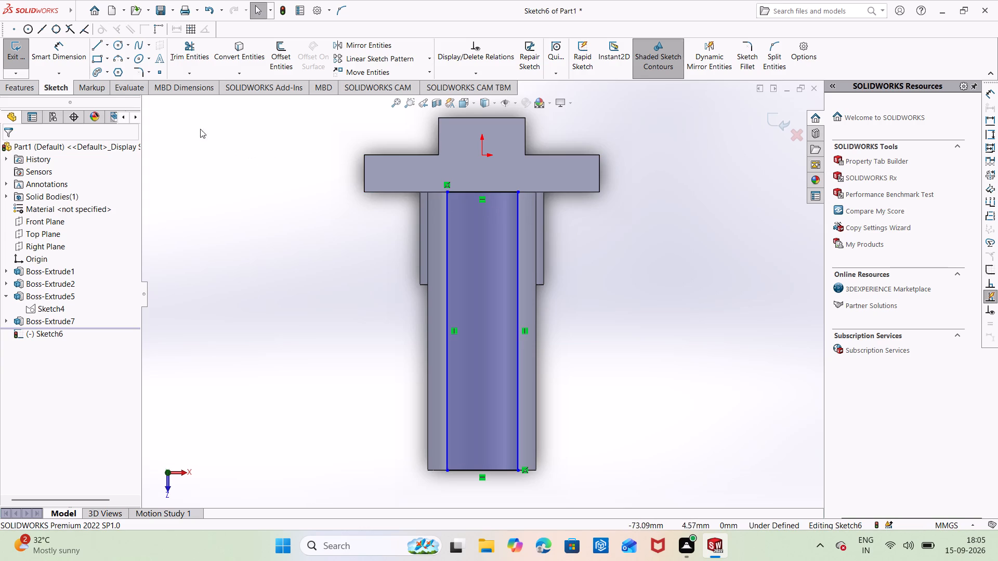
Dimension the width of the rectangle beside the long boss at 20 mm.
click(63, 55)
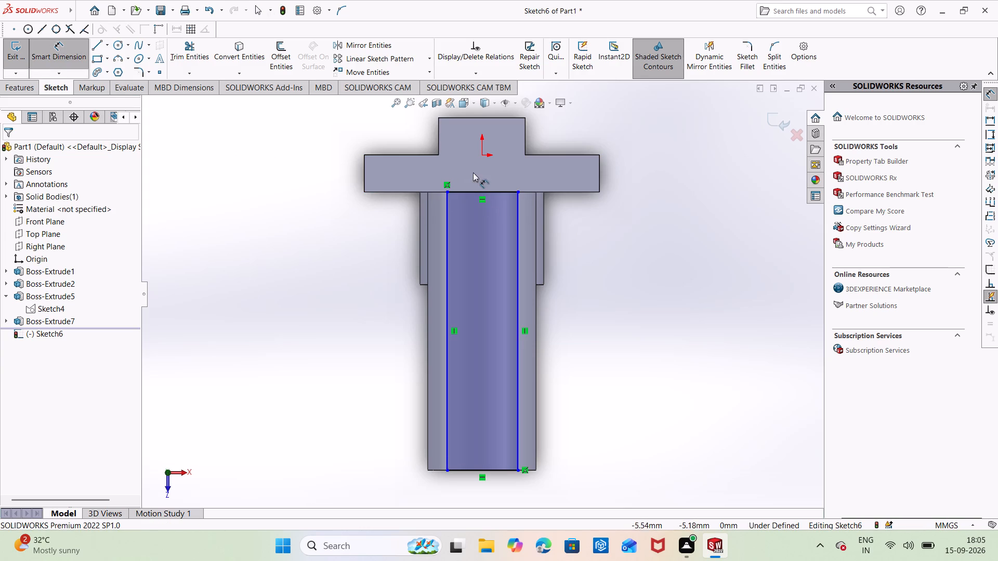
click(483, 191)
click(484, 172)
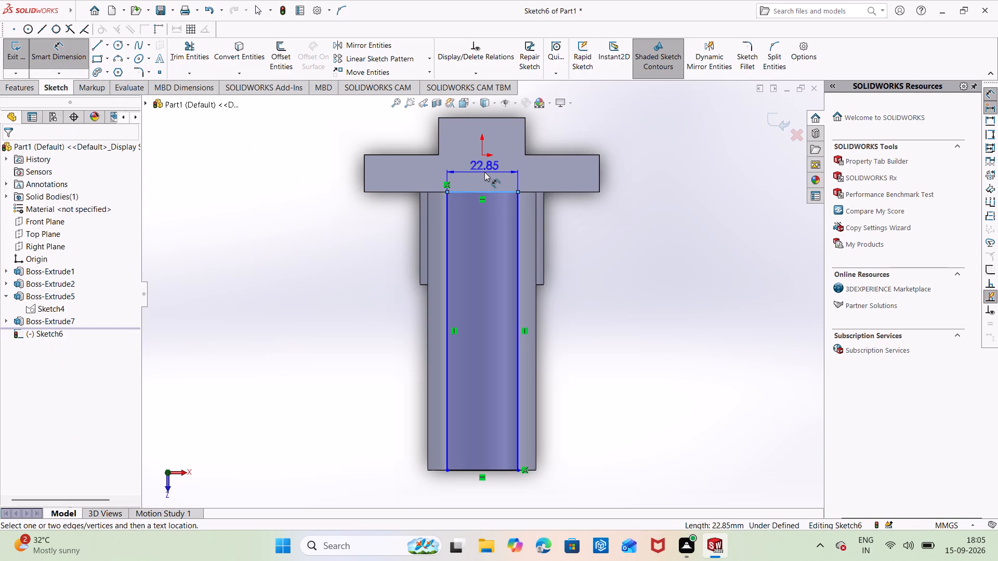
key(BackSpace)
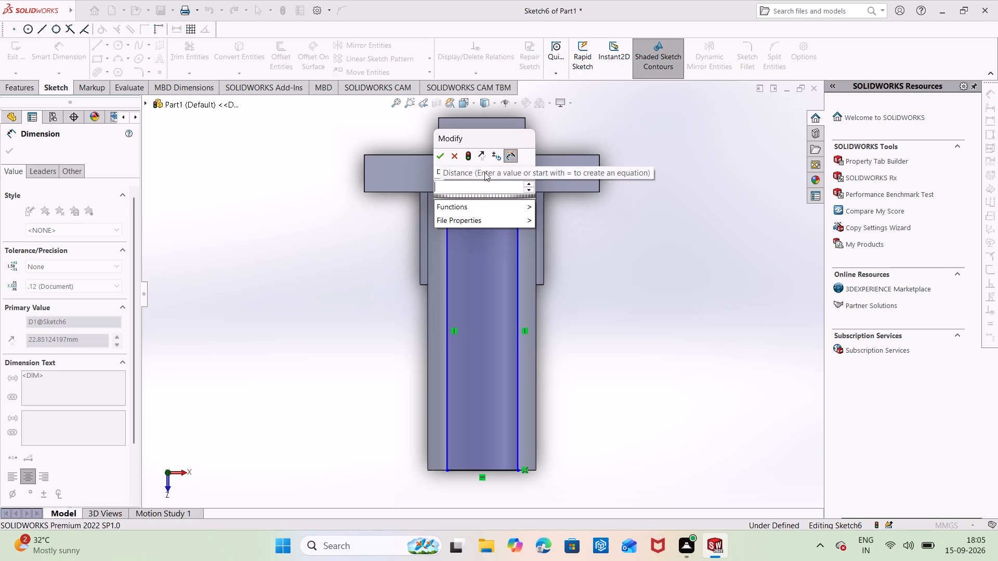
text(20)
key(Return)
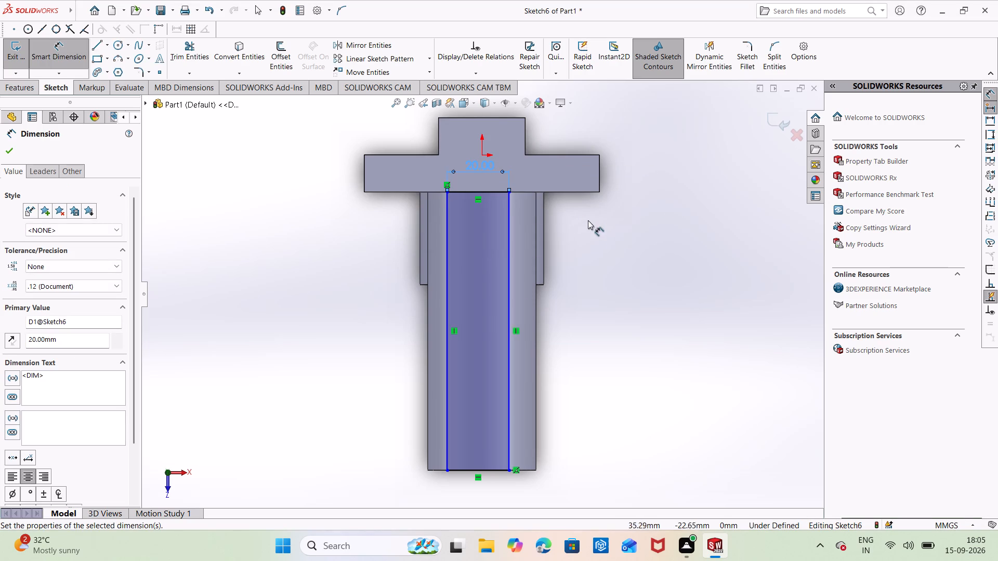
click(633, 211)
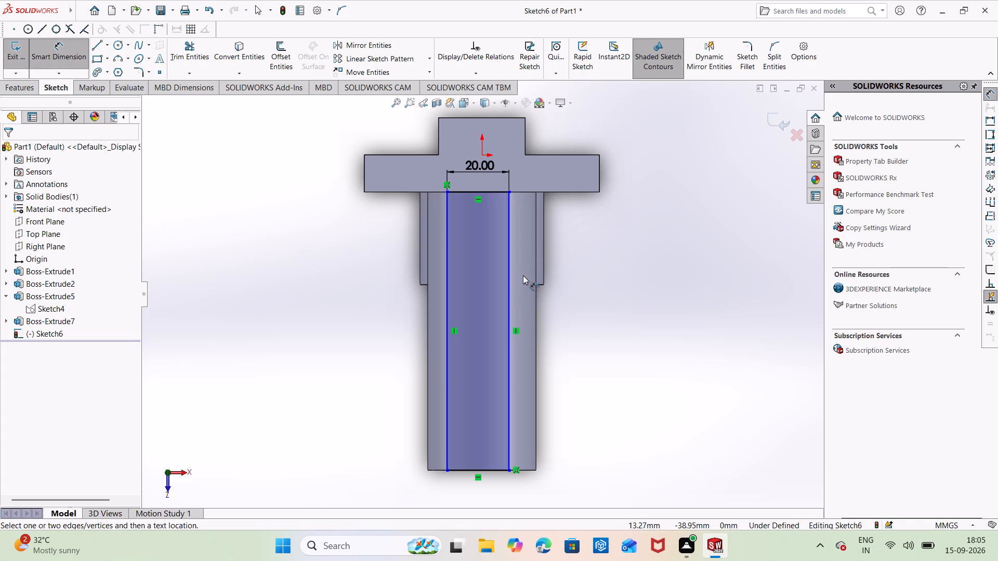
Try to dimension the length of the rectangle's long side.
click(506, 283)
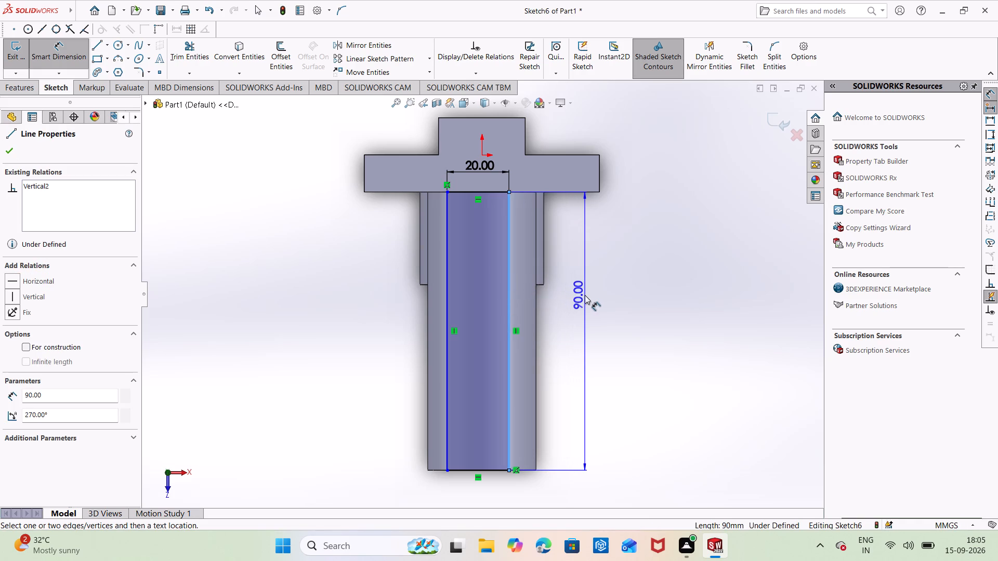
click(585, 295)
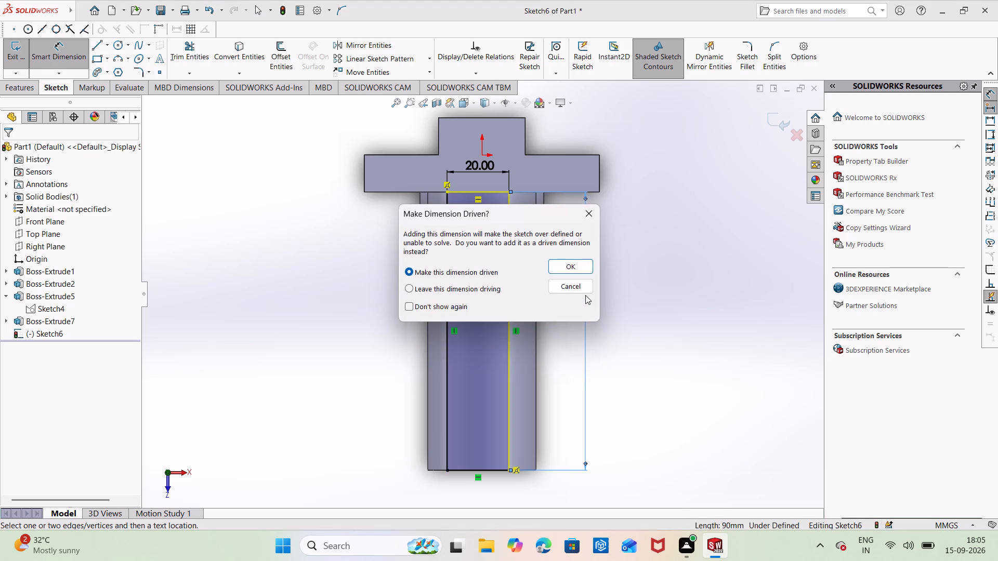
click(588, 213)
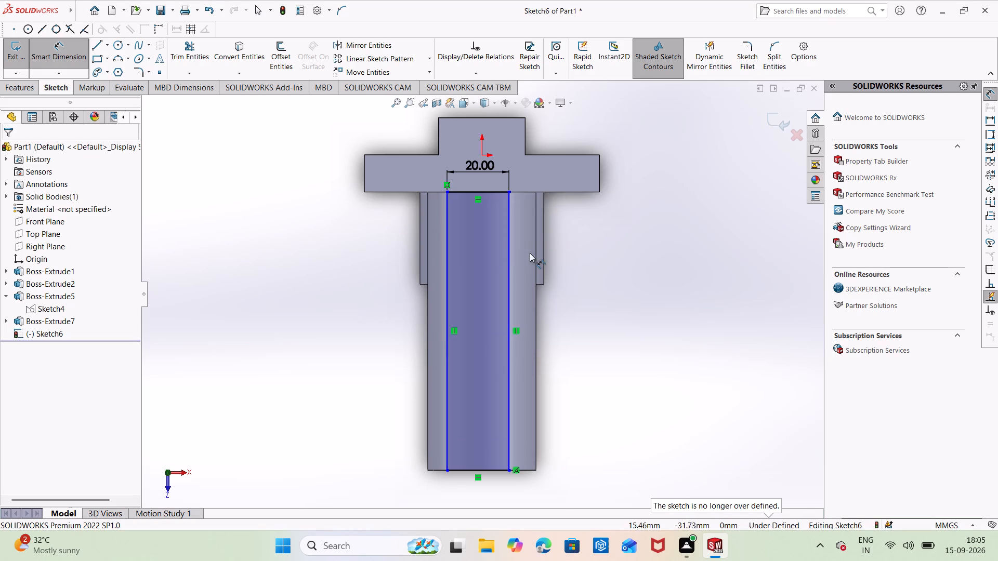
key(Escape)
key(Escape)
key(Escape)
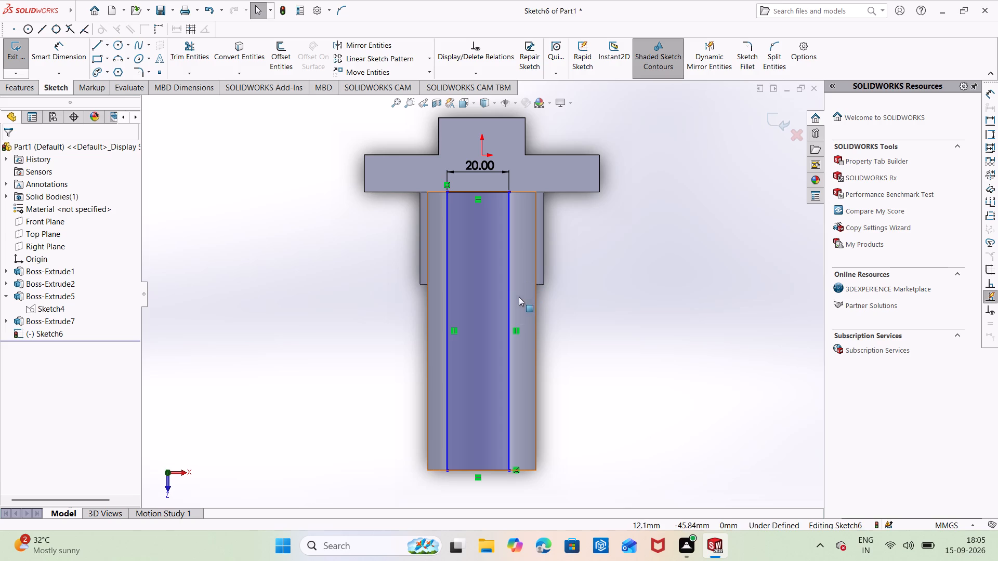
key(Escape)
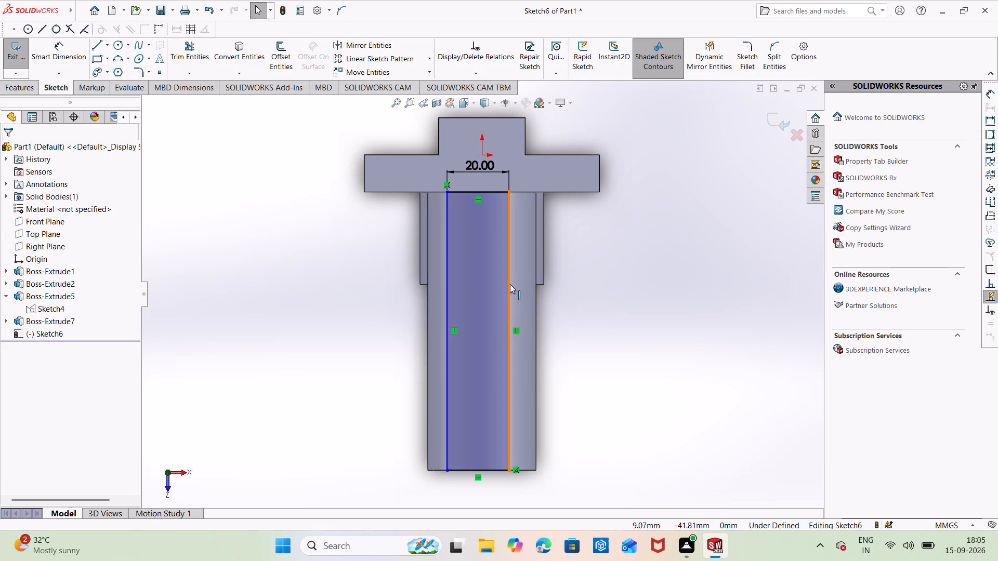
Add an equal relation between the rectangle's two long sides.
drag(526, 287, 504, 279)
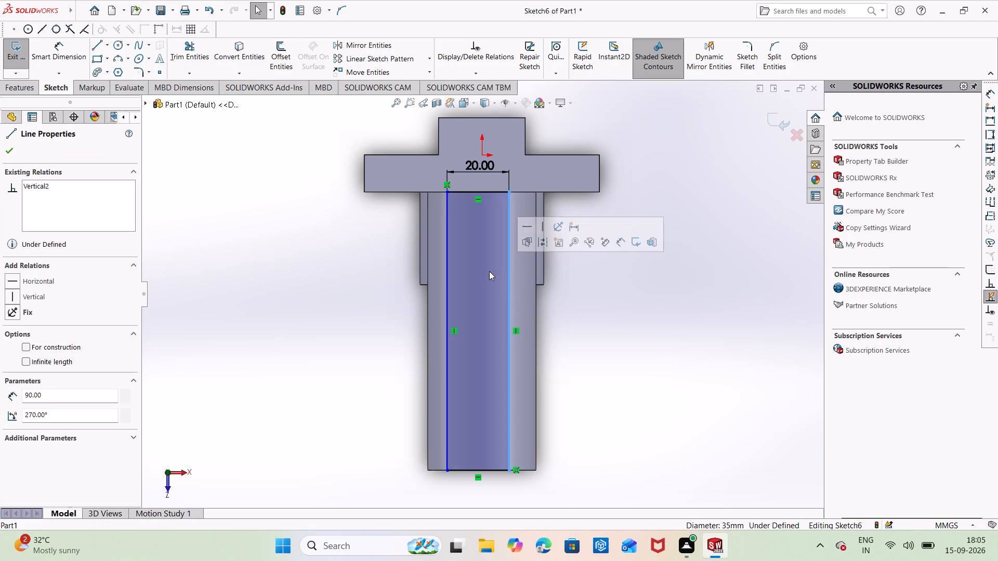
ctrl+click(445, 286)
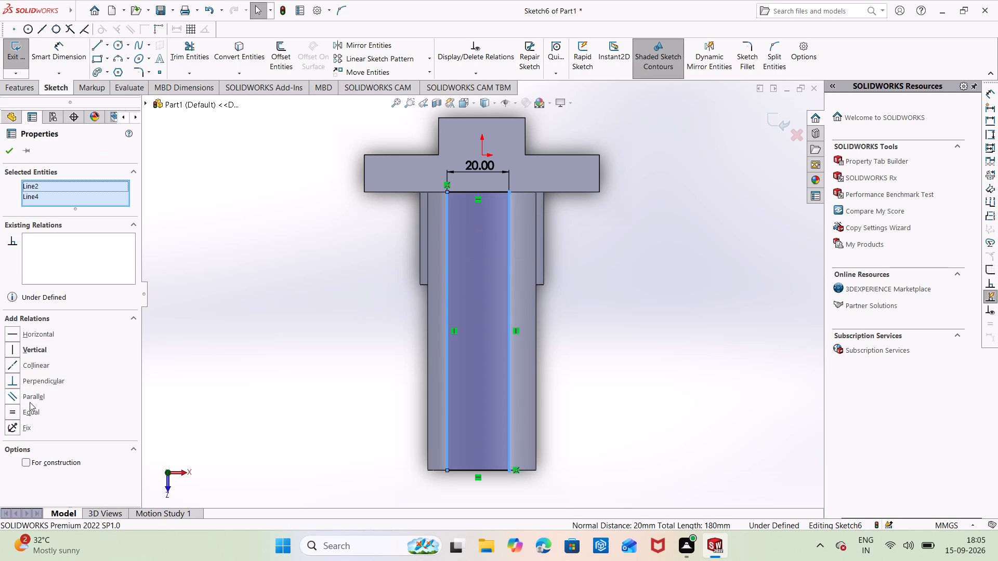
click(30, 409)
click(241, 298)
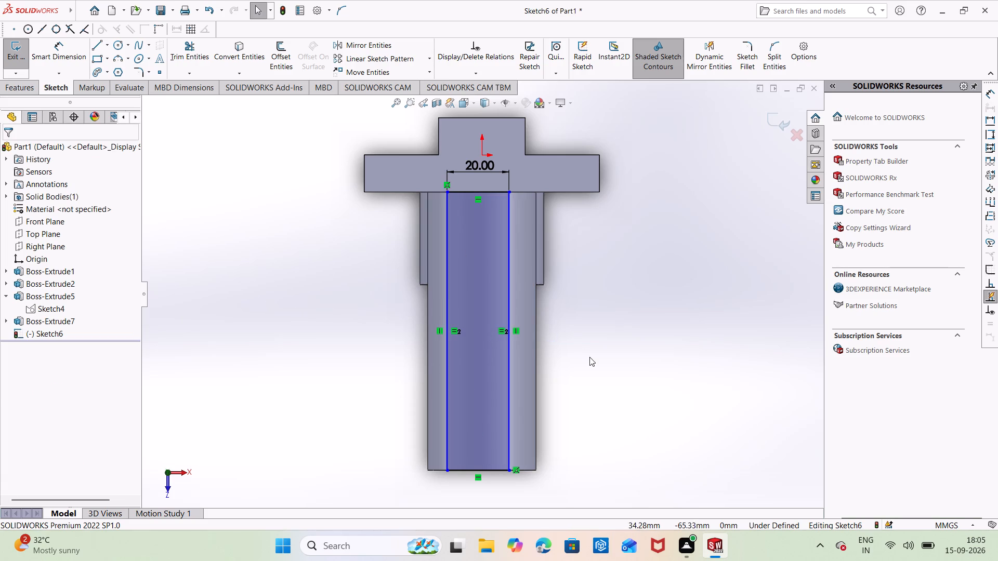
Add a vertical relation between the origin and the midpoint of the rectangle's short edge at the plate.
middle_drag(588, 356, 529, 322)
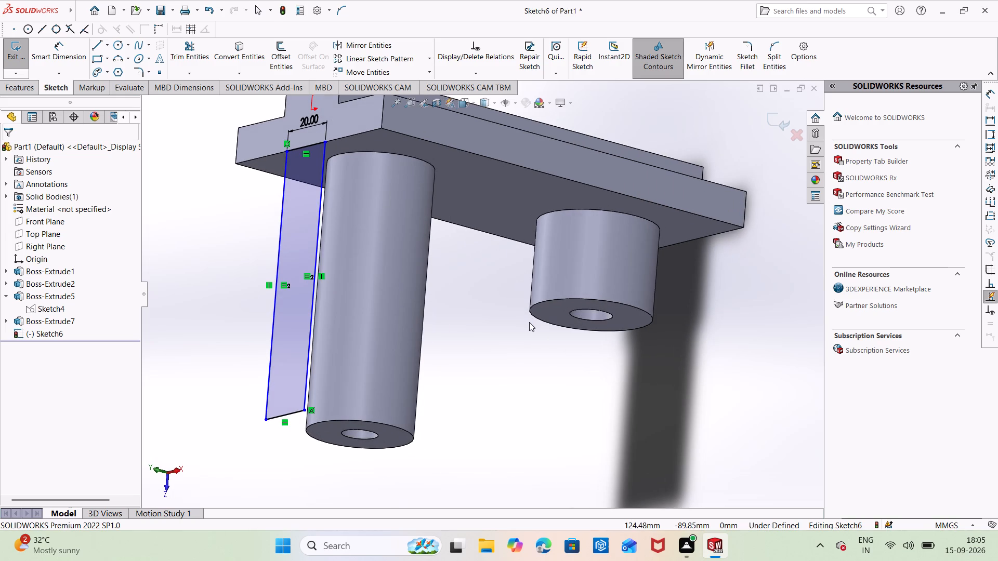
key(ctrl+8)
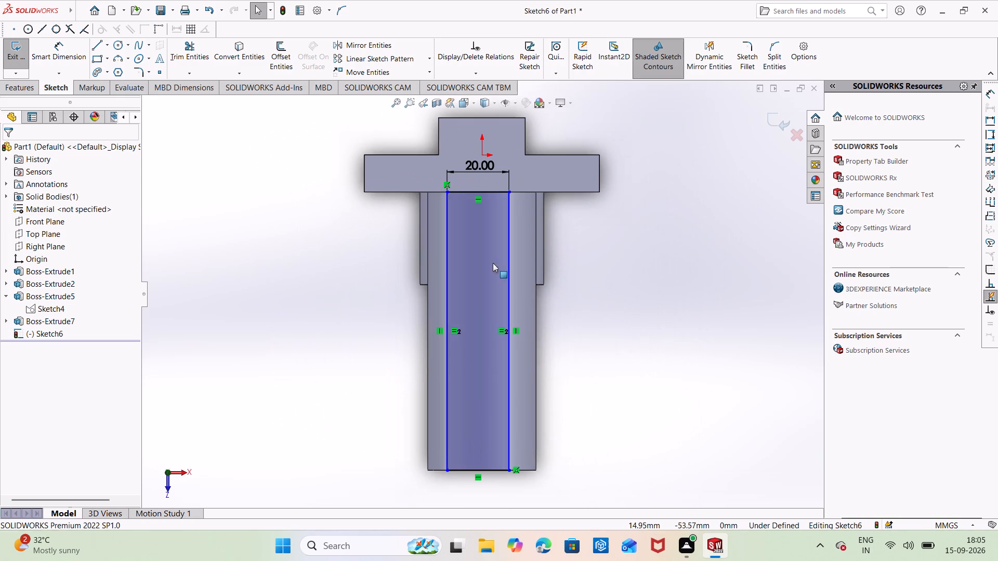
click(477, 193)
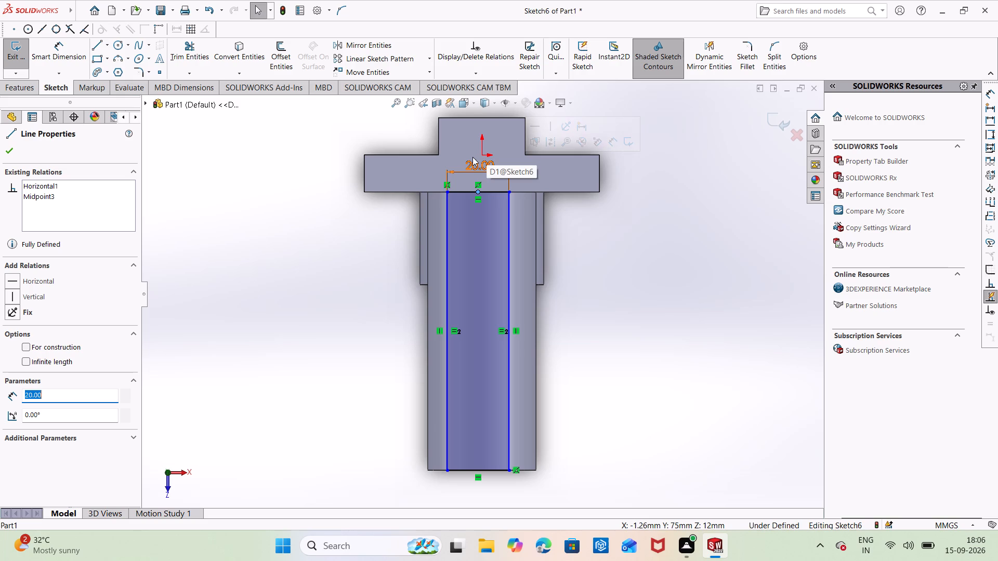
ctrl+click(481, 152)
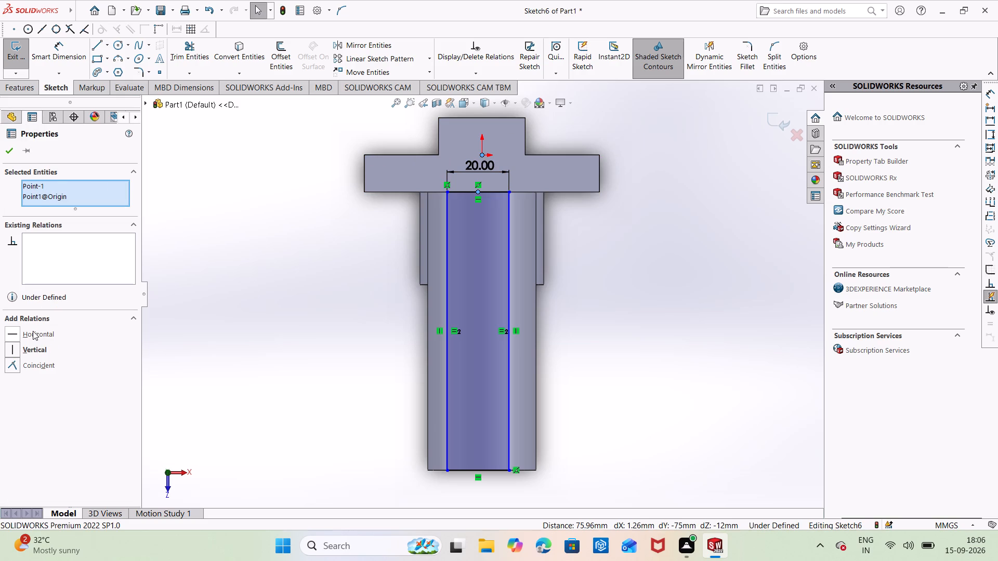
click(29, 346)
click(119, 252)
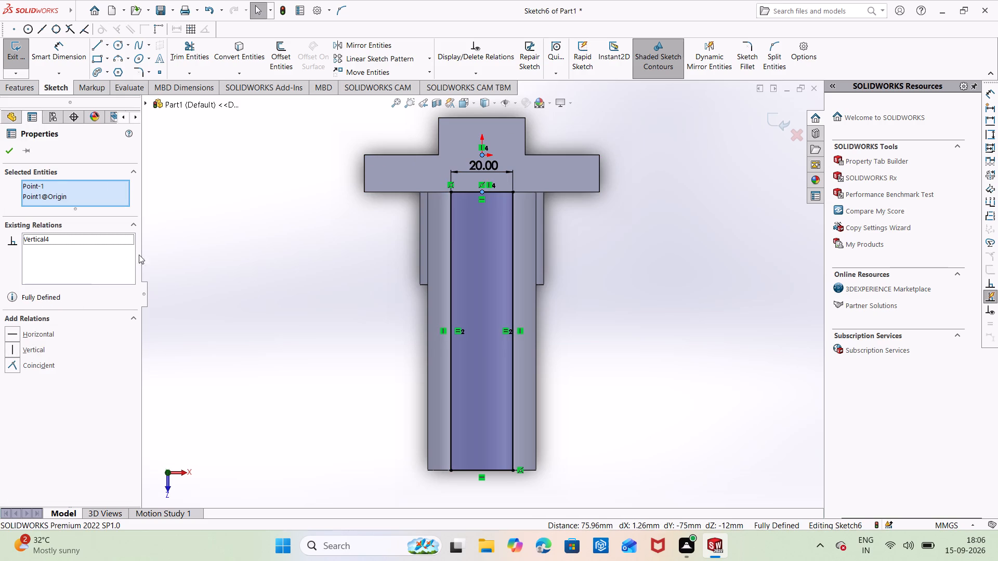
Extrude the rectangle in the reversed direction up to the long boss's outer cylindrical surface, merged with the part.
middle_drag(229, 270, 312, 236)
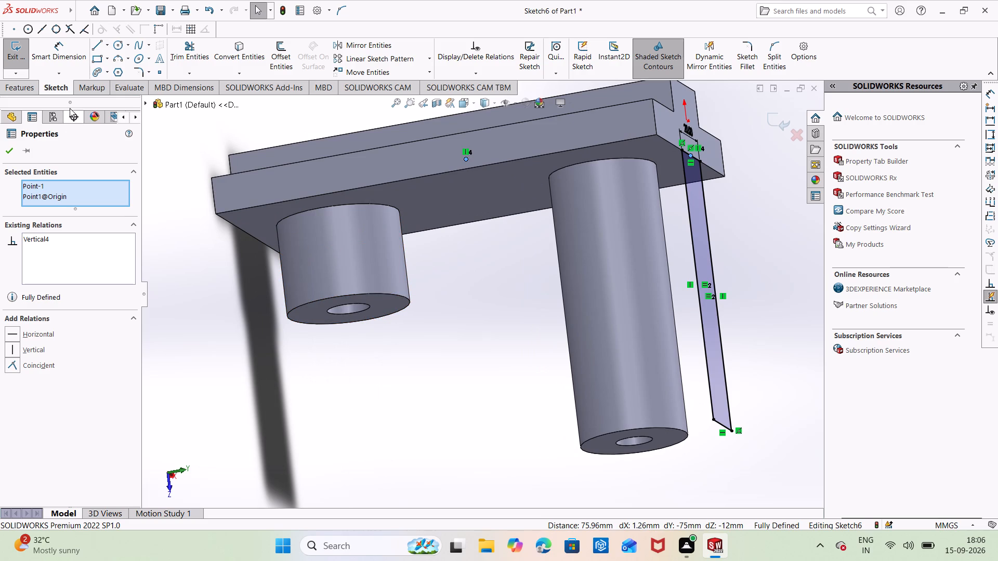
click(30, 94)
click(21, 51)
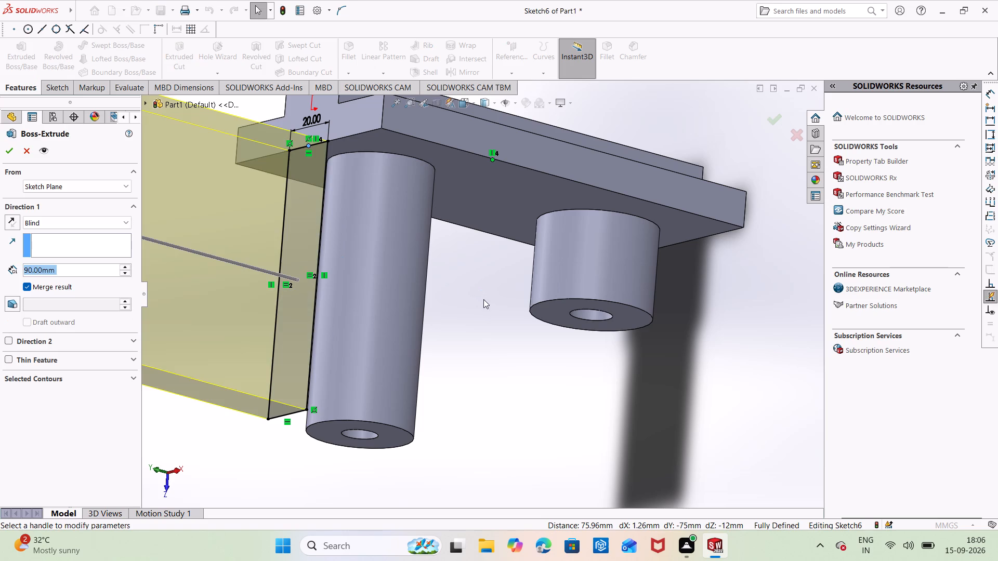
click(12, 221)
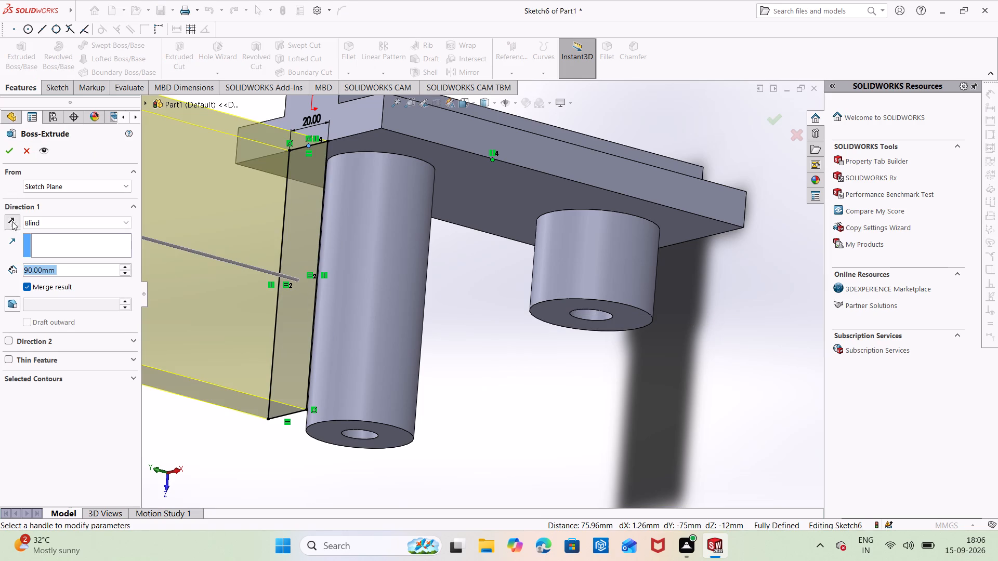
click(94, 219)
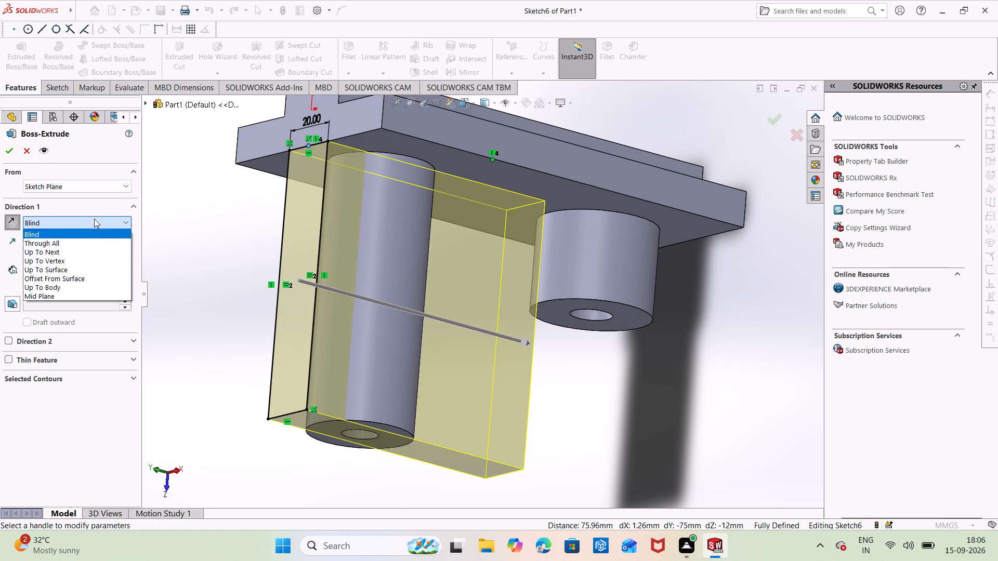
scroll(60, 277, down, 3)
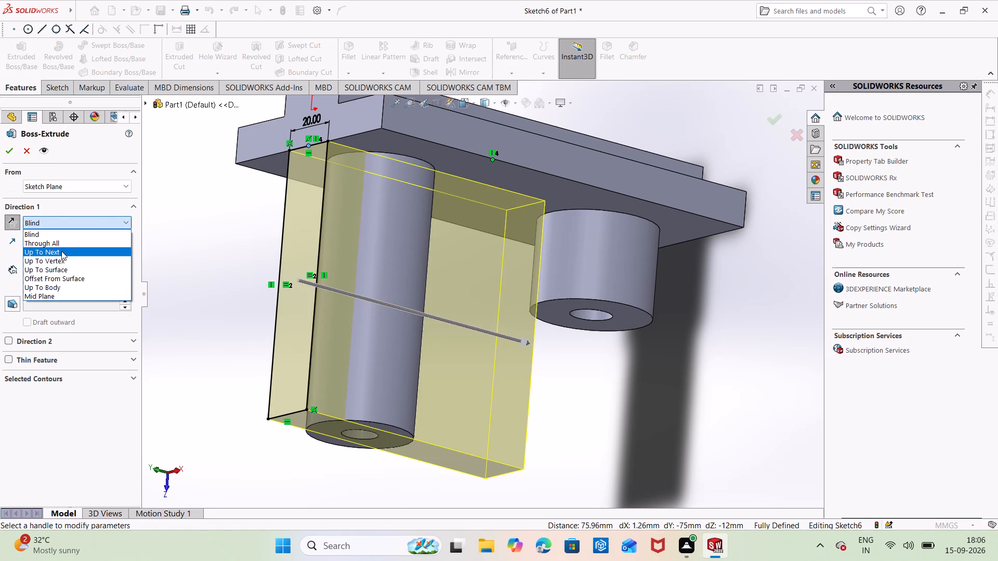
click(62, 240)
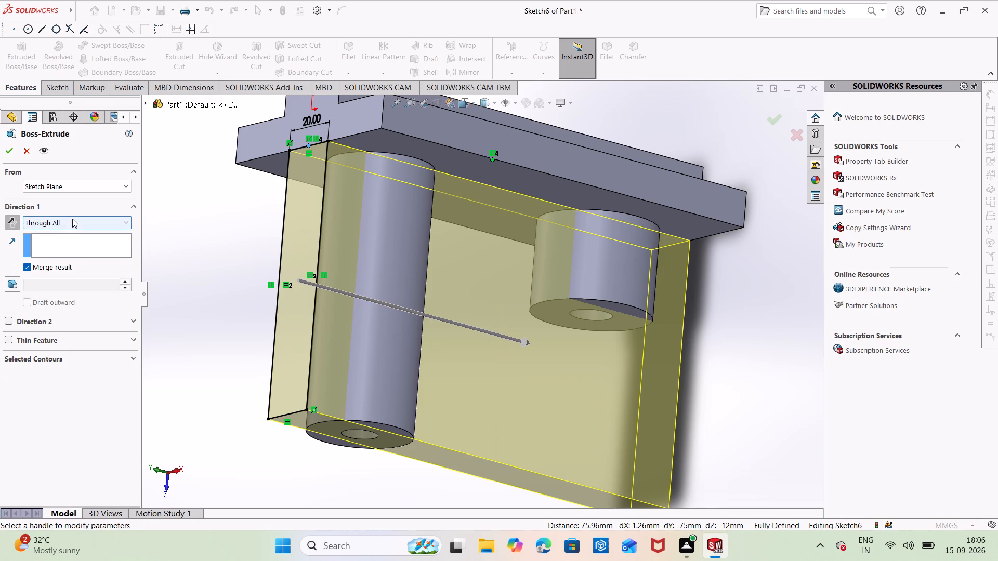
click(72, 219)
click(64, 270)
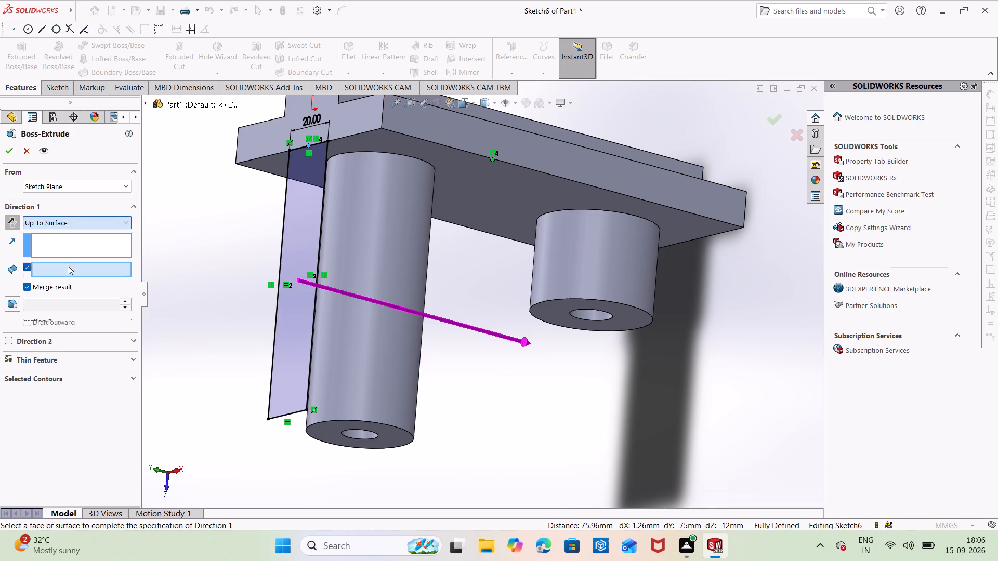
middle_drag(123, 272, 103, 238)
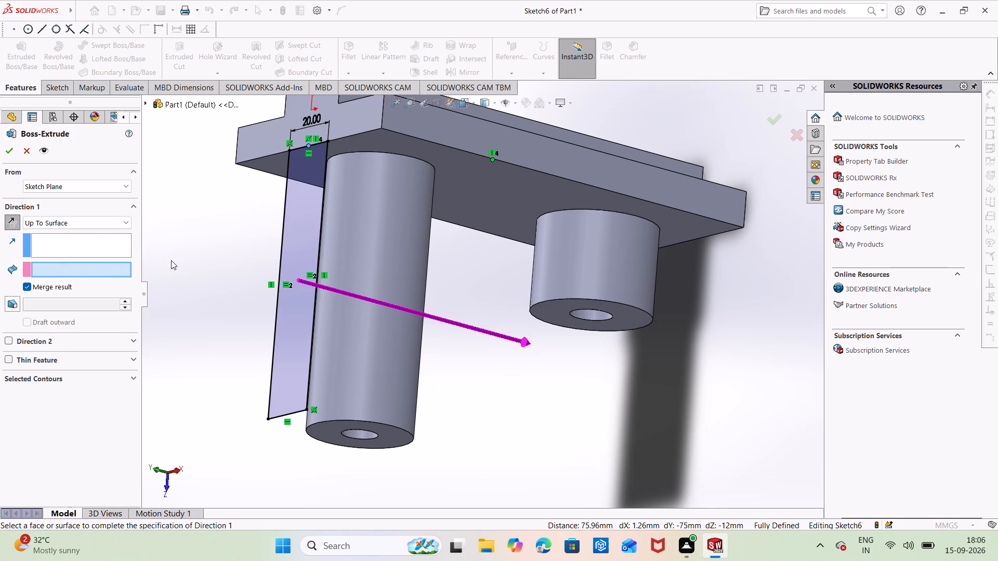
middle_drag(172, 261, 143, 221)
click(305, 247)
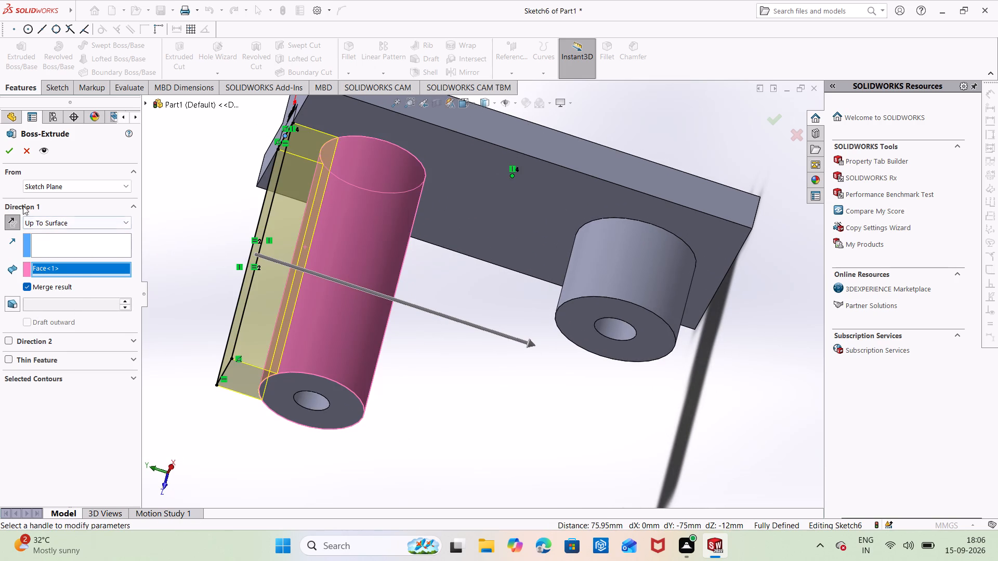
click(11, 152)
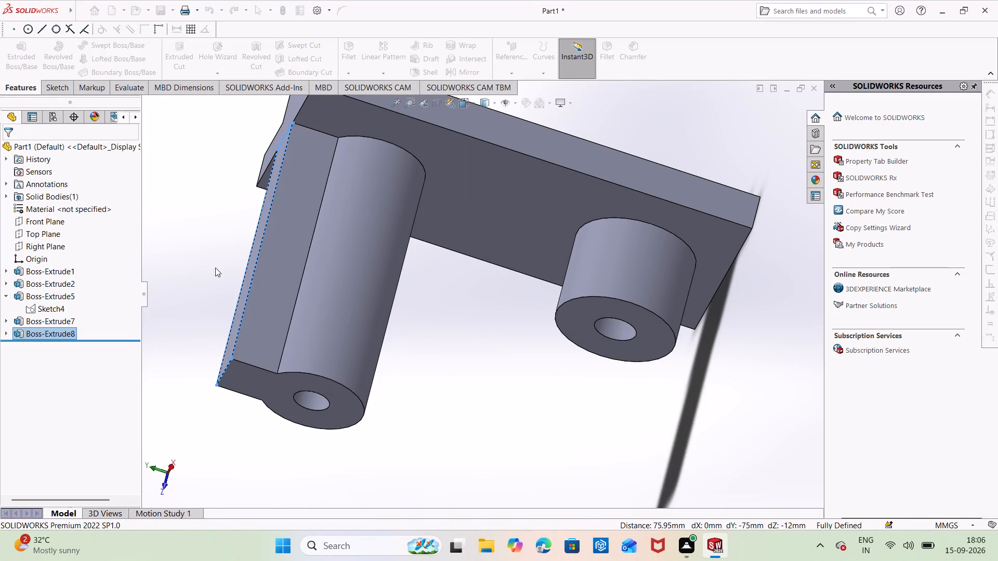
Examine the new web joined to the long boss, along with the plate and short boss, from several directions.
middle_drag(417, 406, 428, 282)
middle_drag(465, 372, 458, 366)
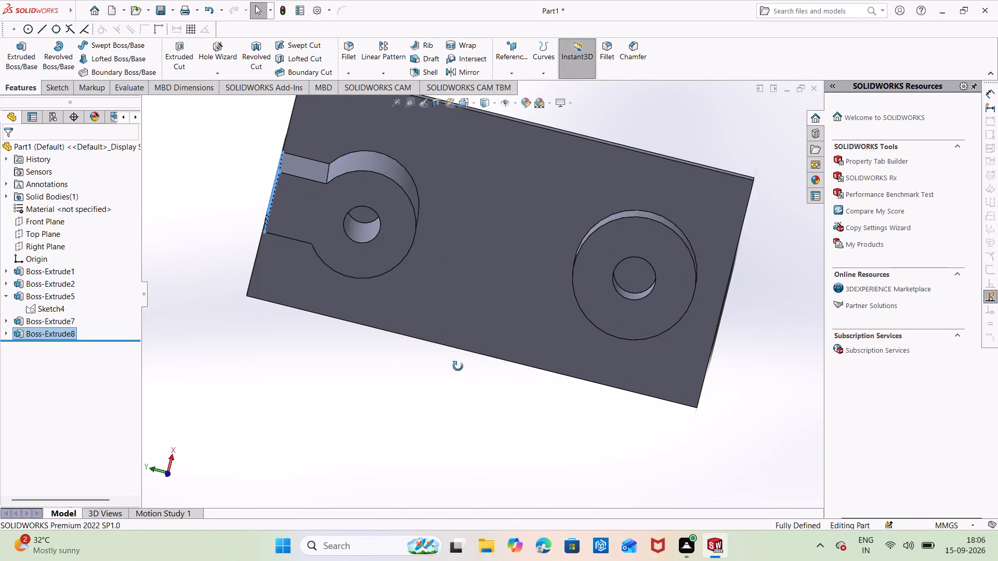
middle_drag(458, 366, 452, 300)
middle_drag(484, 394, 504, 317)
middle_drag(529, 346, 511, 360)
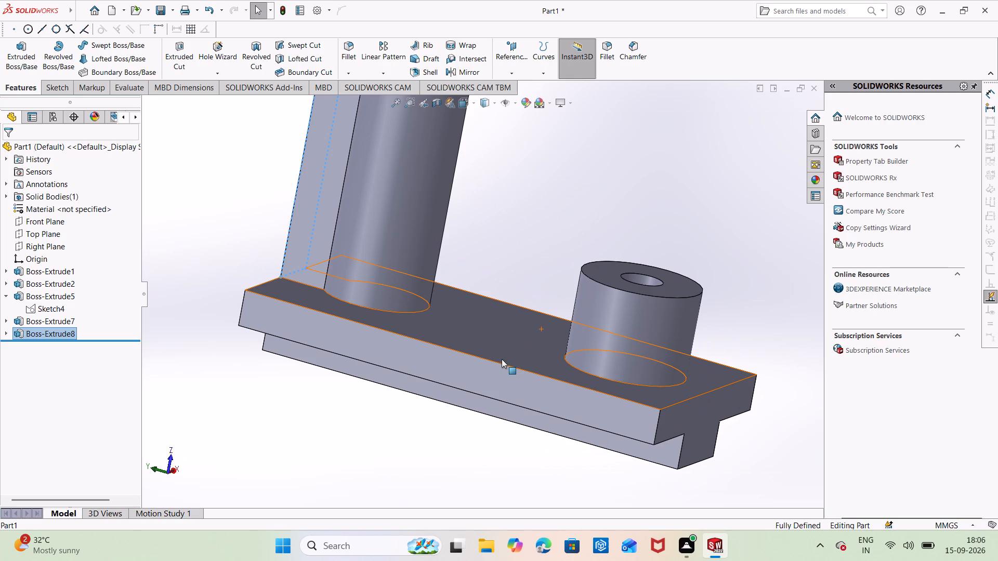
key(ctrl+7)
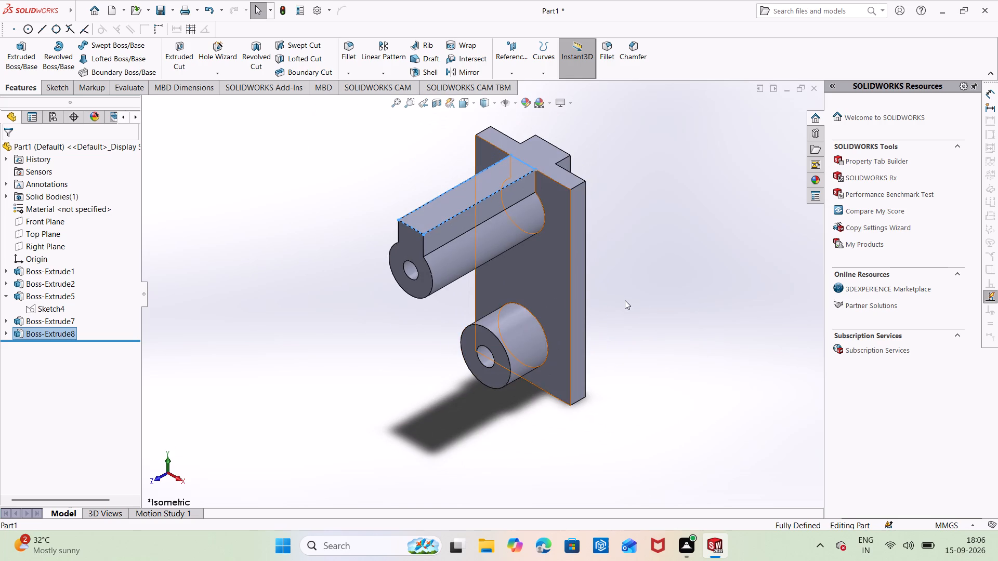
middle_drag(630, 298, 723, 220)
middle_drag(637, 367, 613, 297)
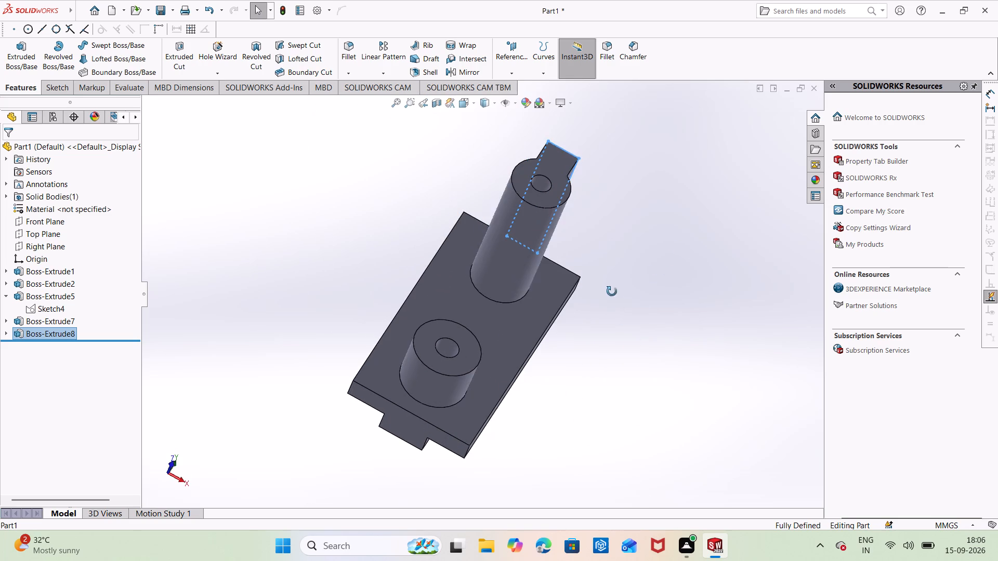
middle_drag(627, 402, 584, 342)
scroll(625, 400, up, 1)
click(697, 276)
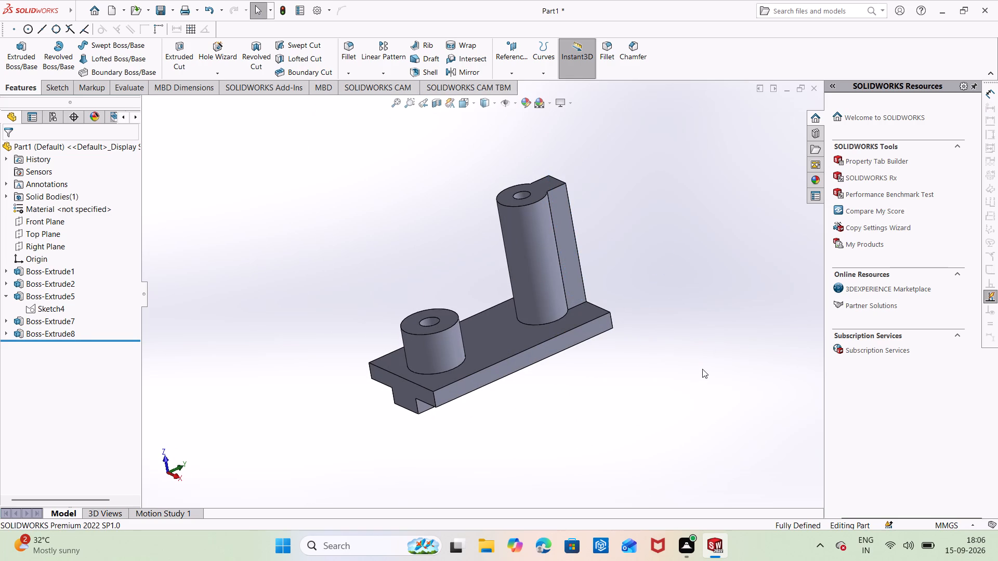
middle_drag(701, 370, 728, 348)
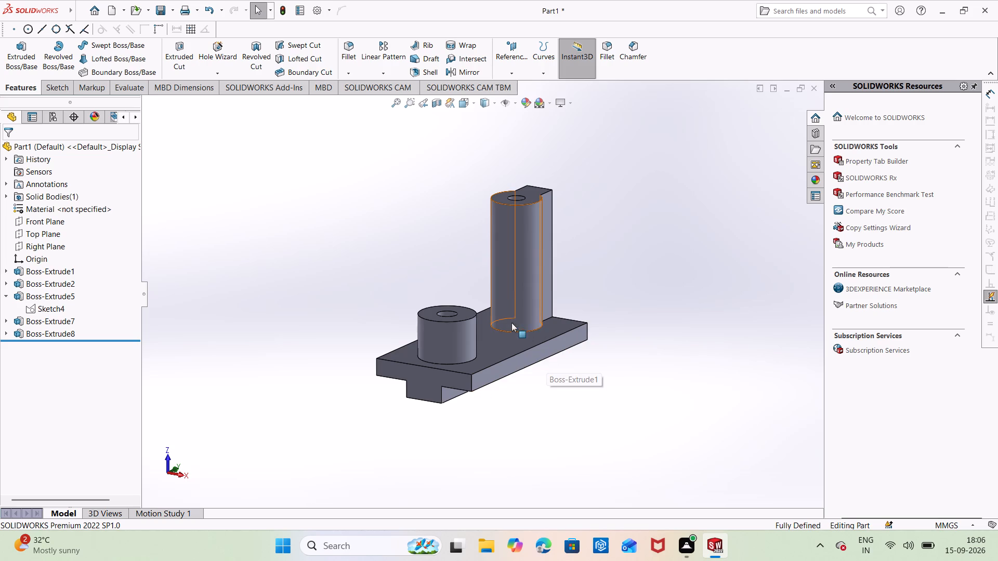
middle_drag(532, 207, 540, 259)
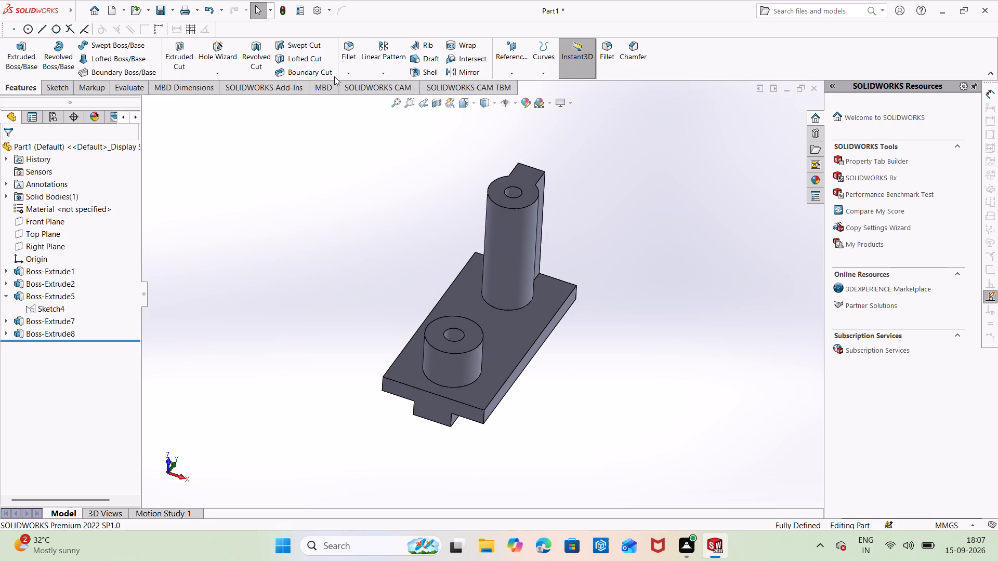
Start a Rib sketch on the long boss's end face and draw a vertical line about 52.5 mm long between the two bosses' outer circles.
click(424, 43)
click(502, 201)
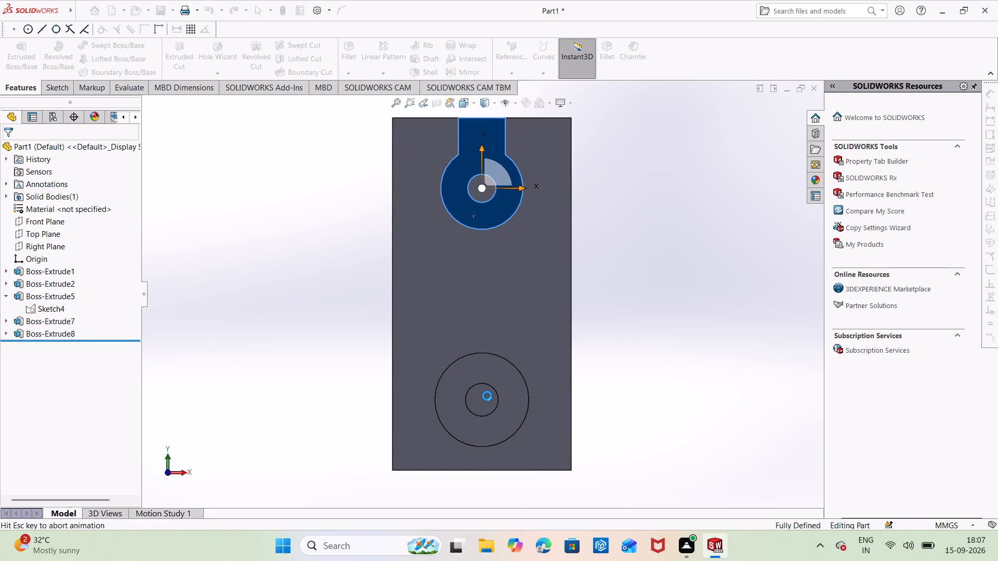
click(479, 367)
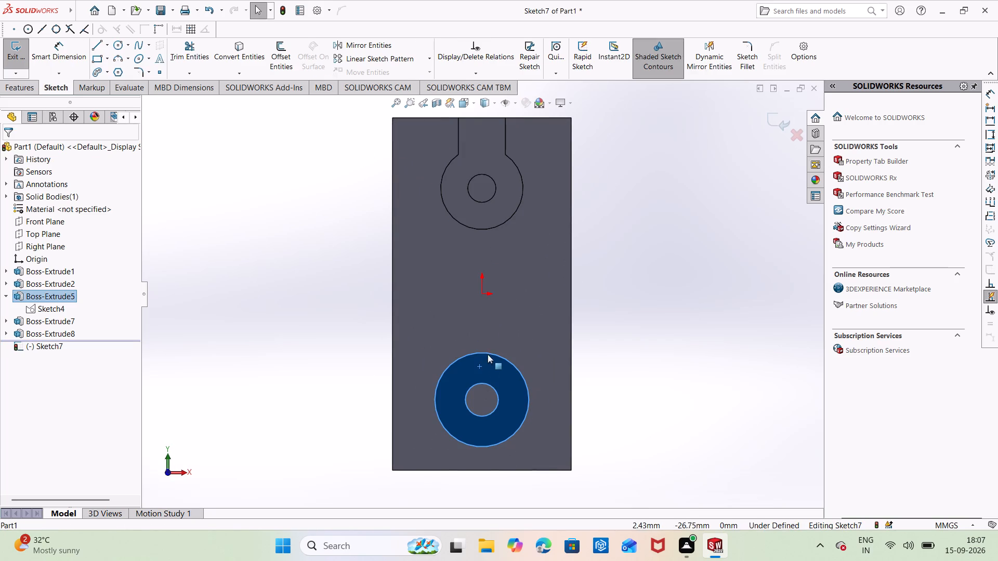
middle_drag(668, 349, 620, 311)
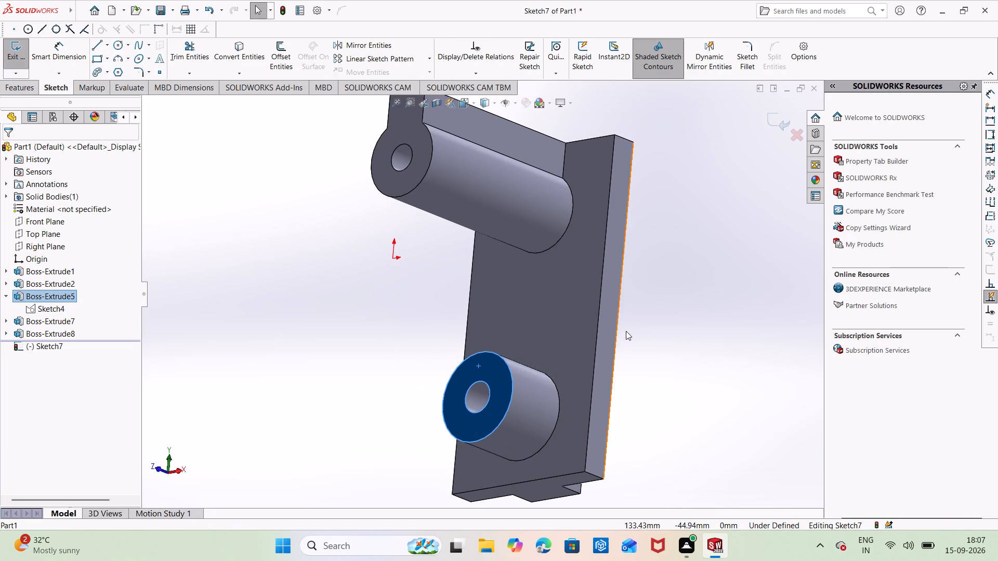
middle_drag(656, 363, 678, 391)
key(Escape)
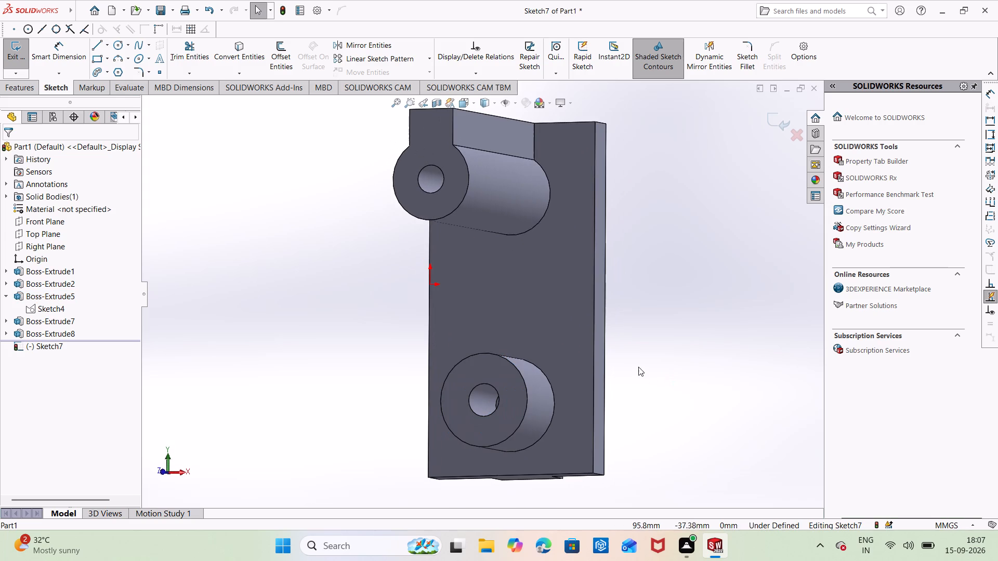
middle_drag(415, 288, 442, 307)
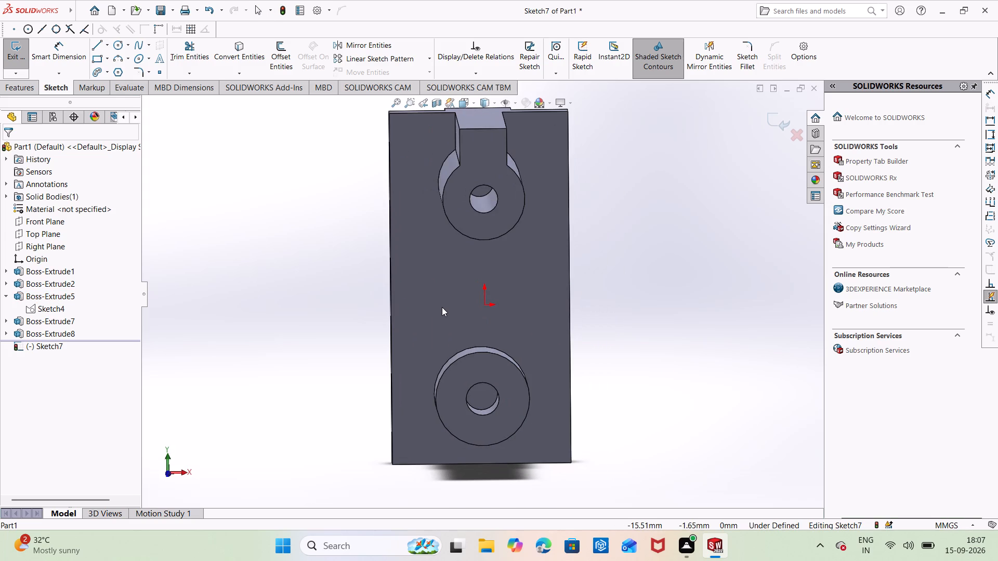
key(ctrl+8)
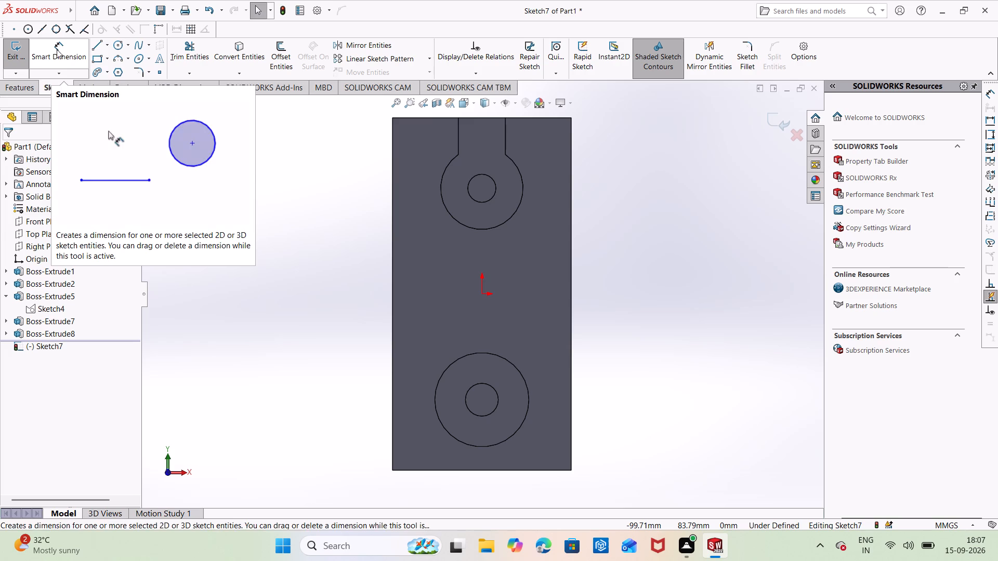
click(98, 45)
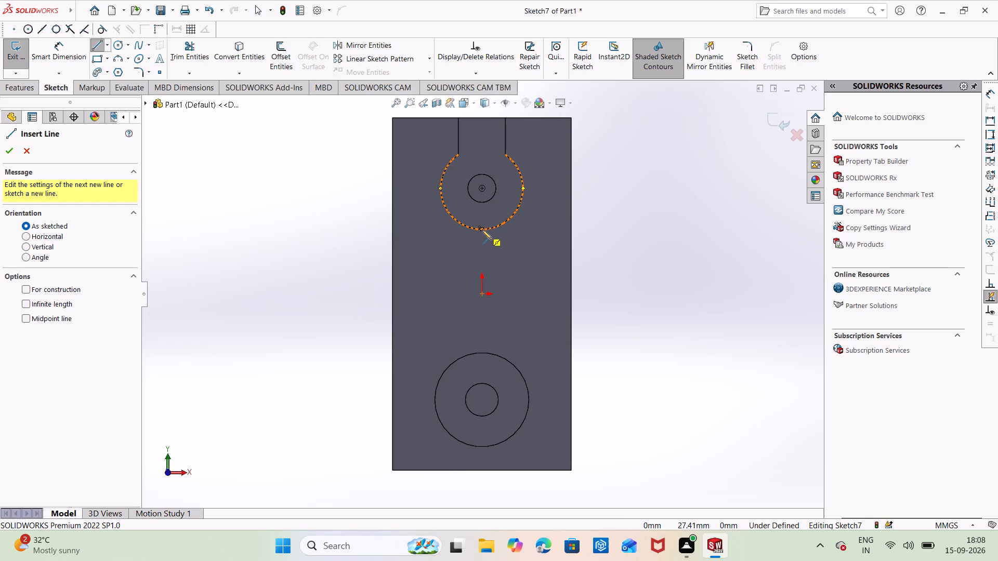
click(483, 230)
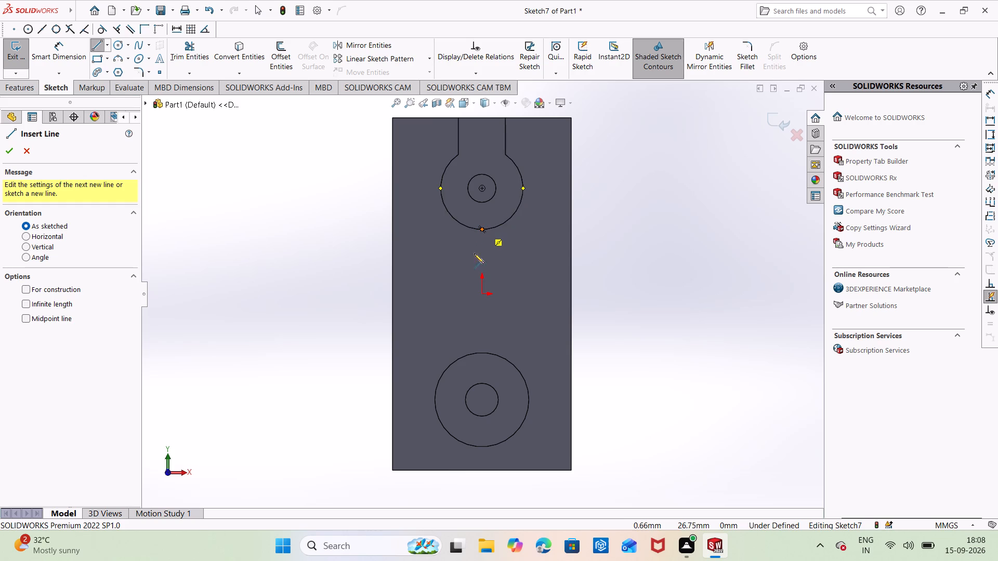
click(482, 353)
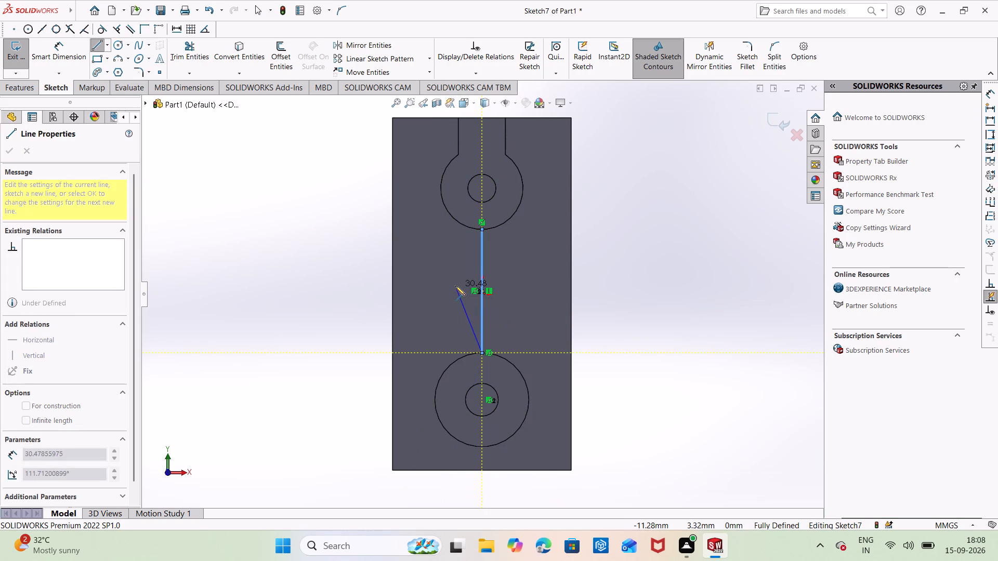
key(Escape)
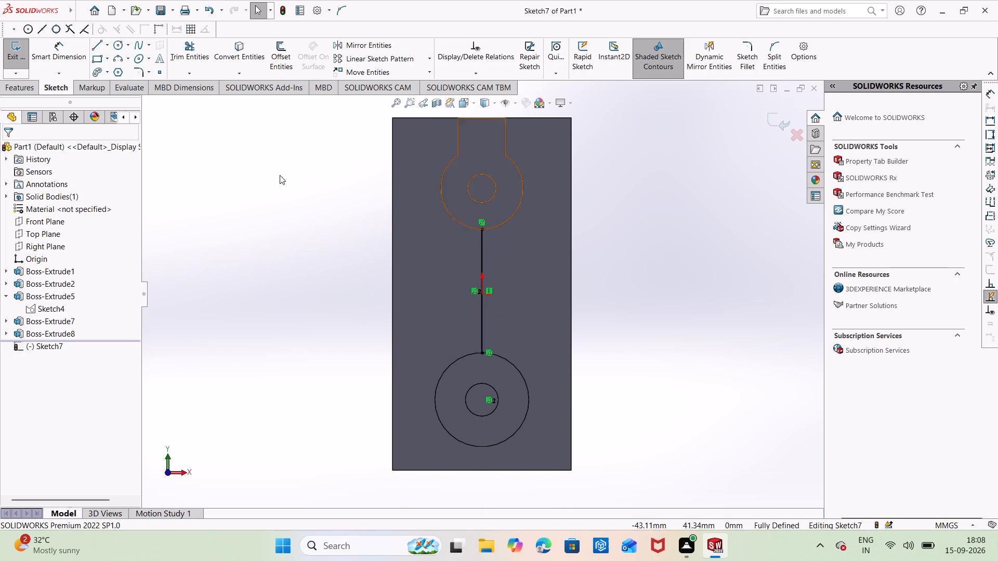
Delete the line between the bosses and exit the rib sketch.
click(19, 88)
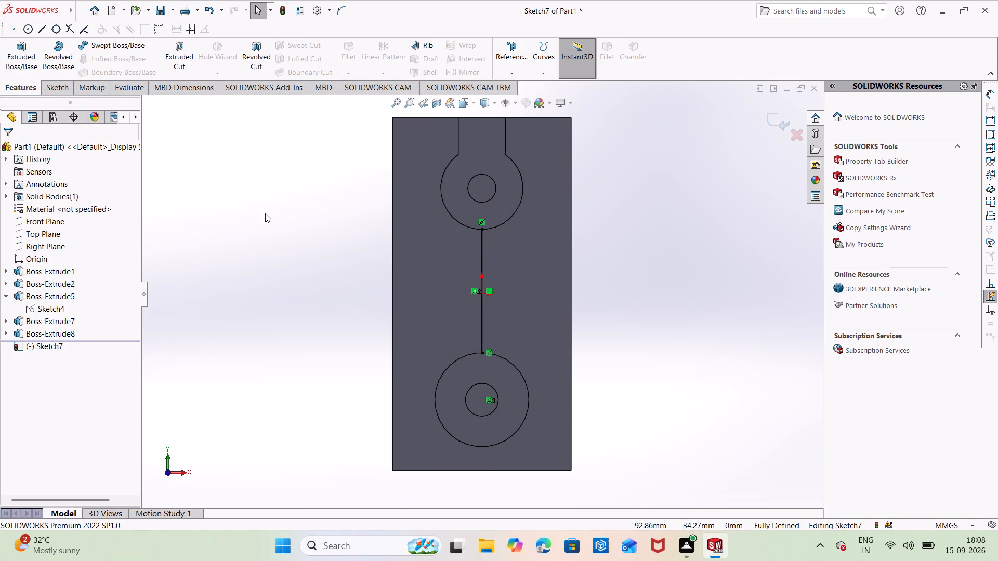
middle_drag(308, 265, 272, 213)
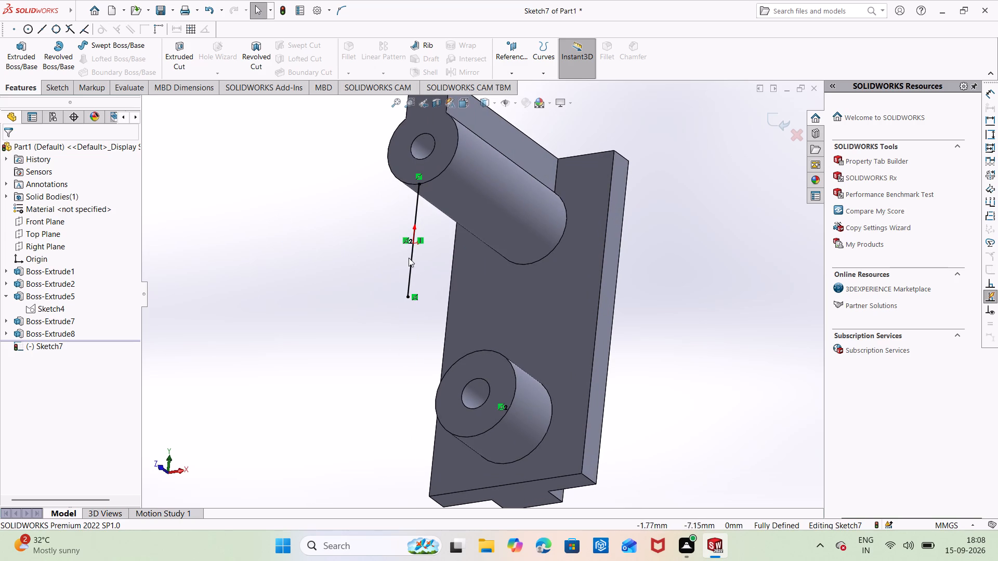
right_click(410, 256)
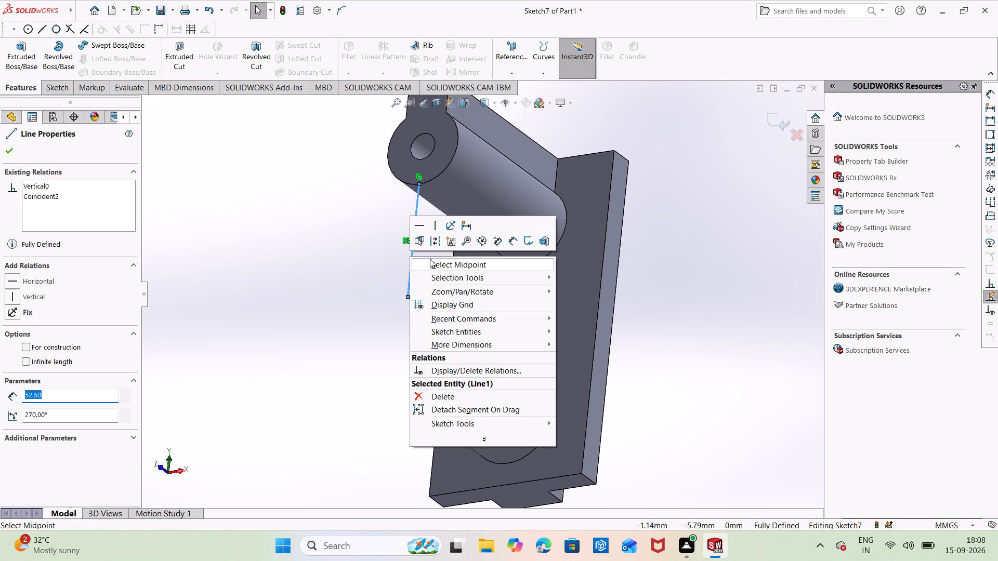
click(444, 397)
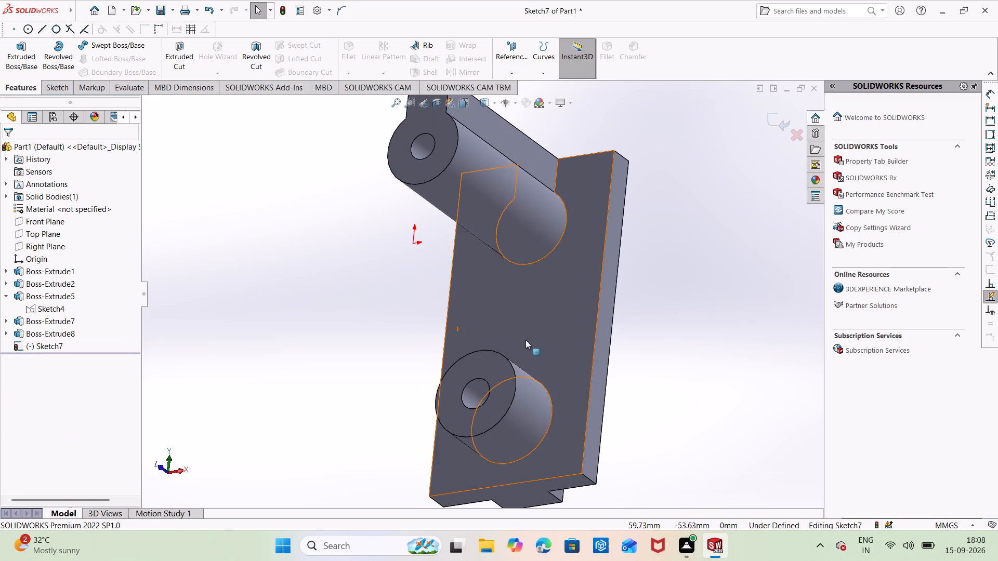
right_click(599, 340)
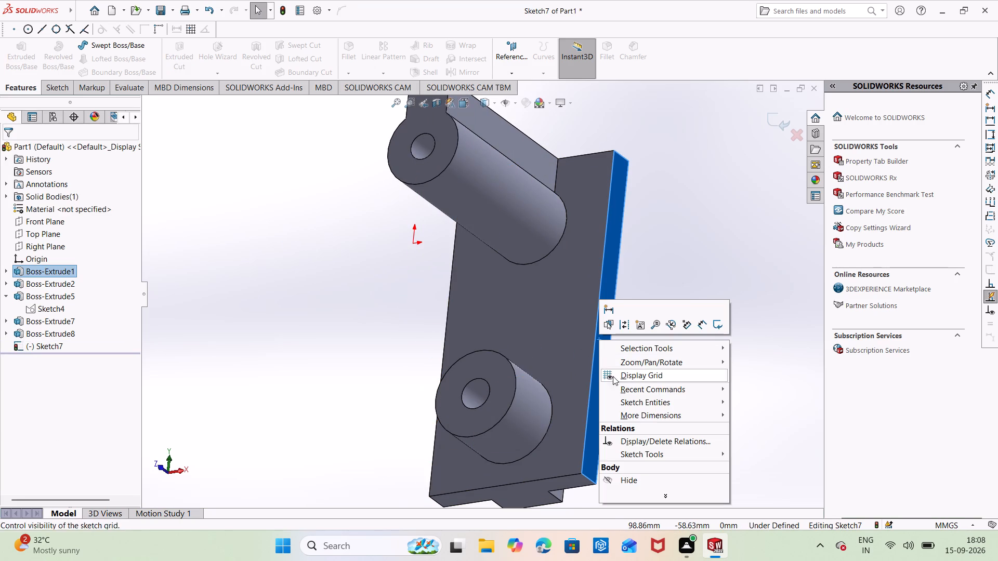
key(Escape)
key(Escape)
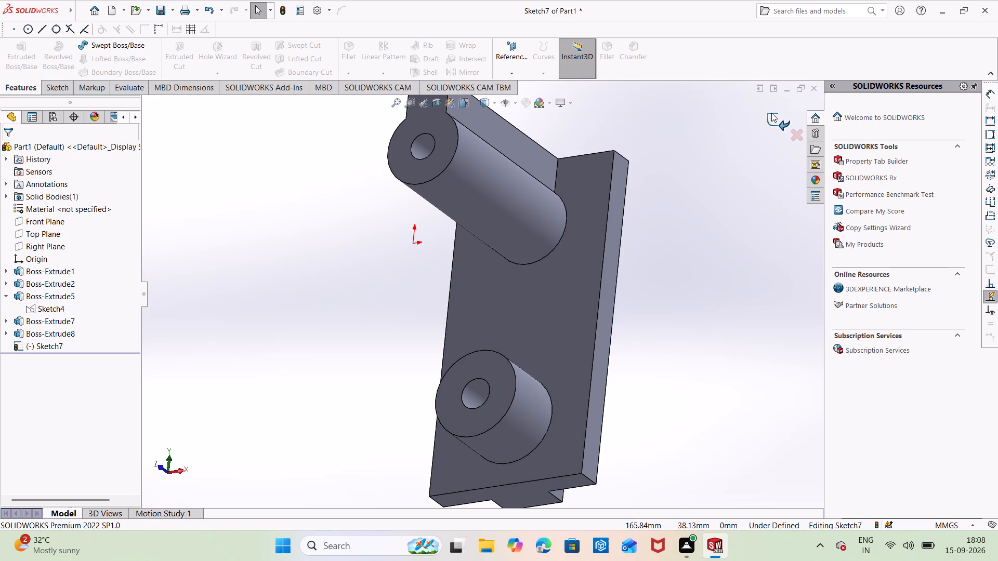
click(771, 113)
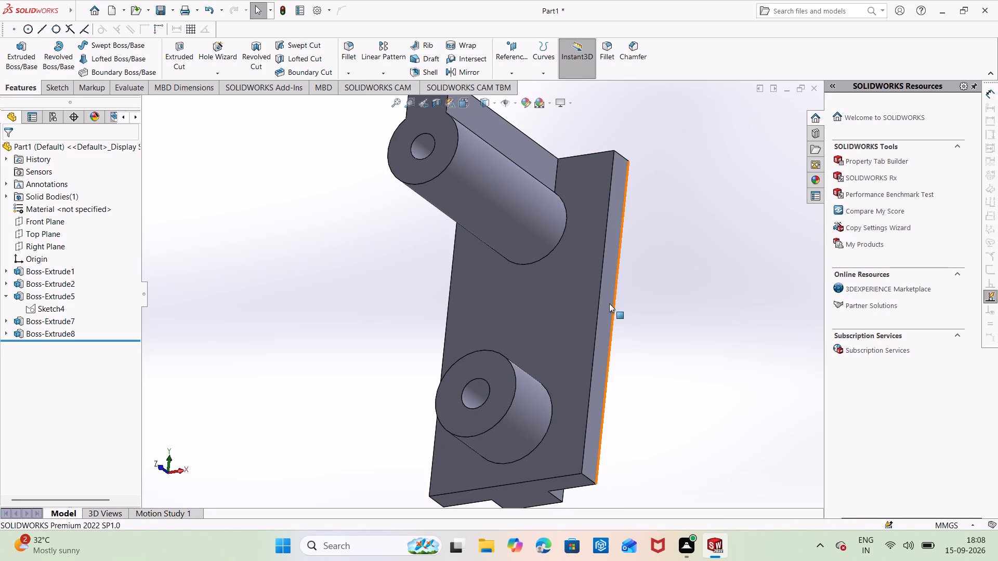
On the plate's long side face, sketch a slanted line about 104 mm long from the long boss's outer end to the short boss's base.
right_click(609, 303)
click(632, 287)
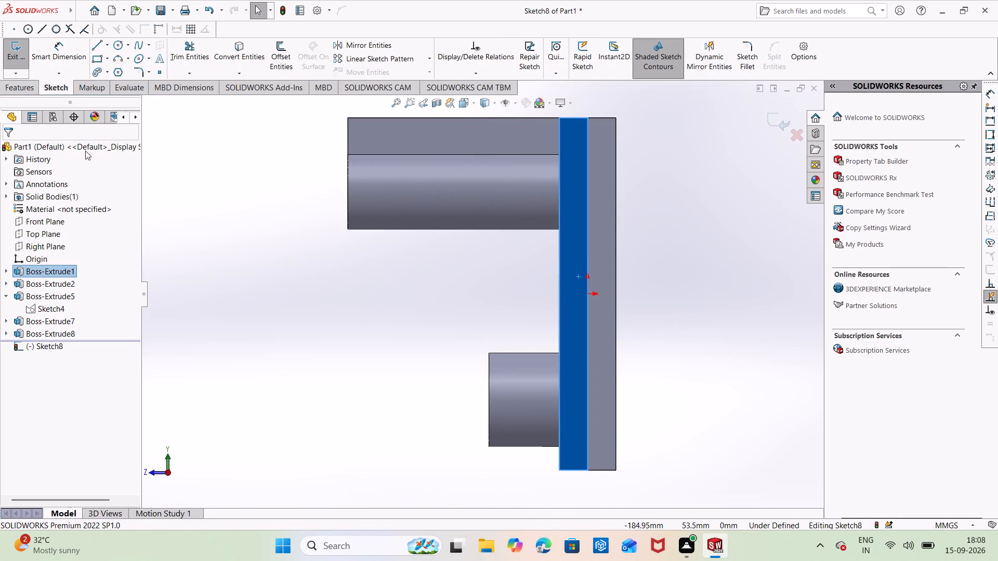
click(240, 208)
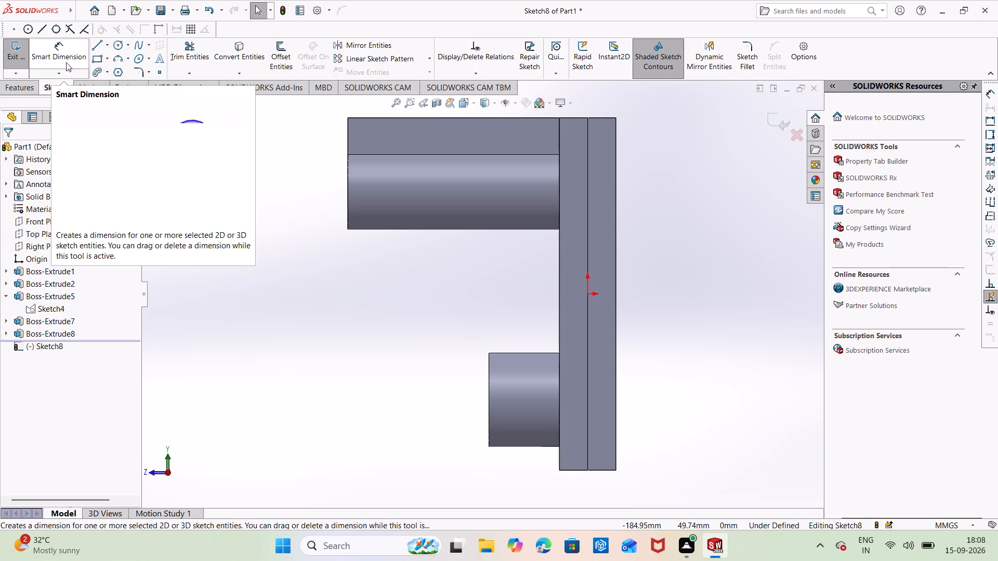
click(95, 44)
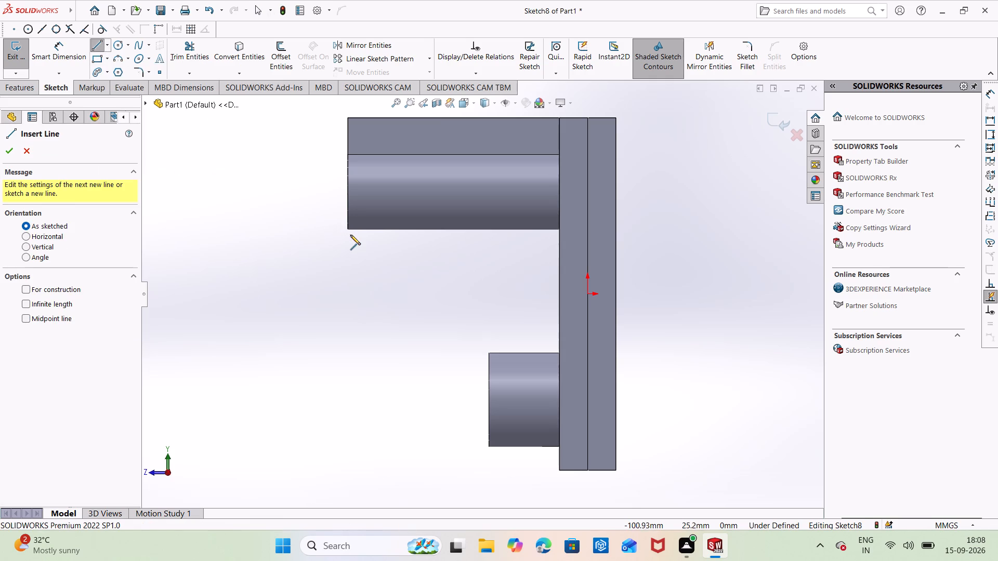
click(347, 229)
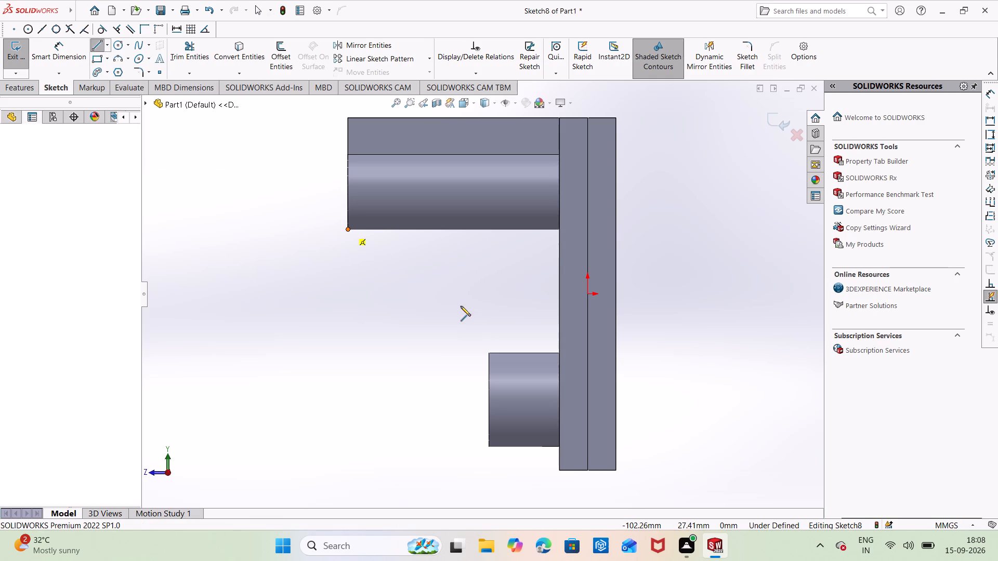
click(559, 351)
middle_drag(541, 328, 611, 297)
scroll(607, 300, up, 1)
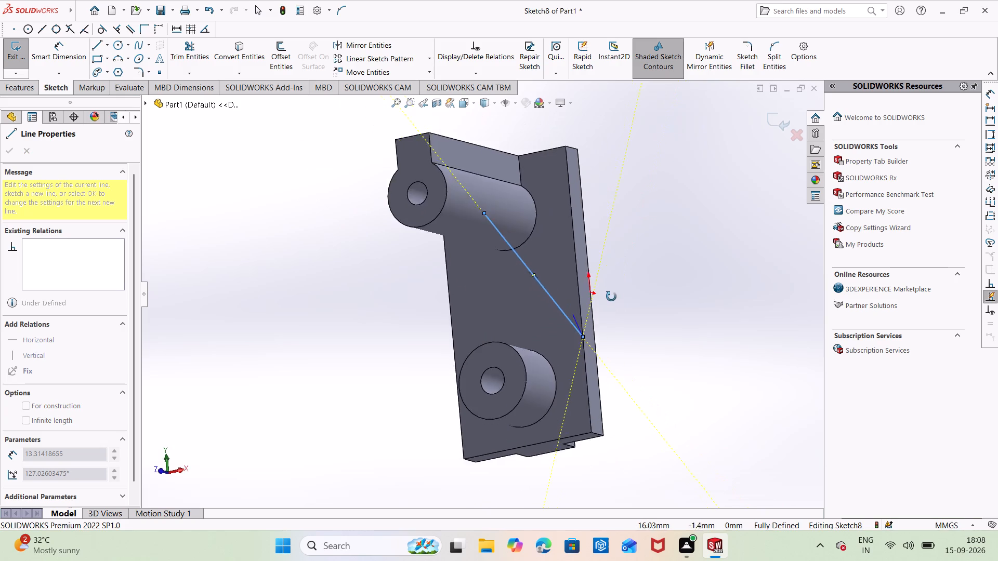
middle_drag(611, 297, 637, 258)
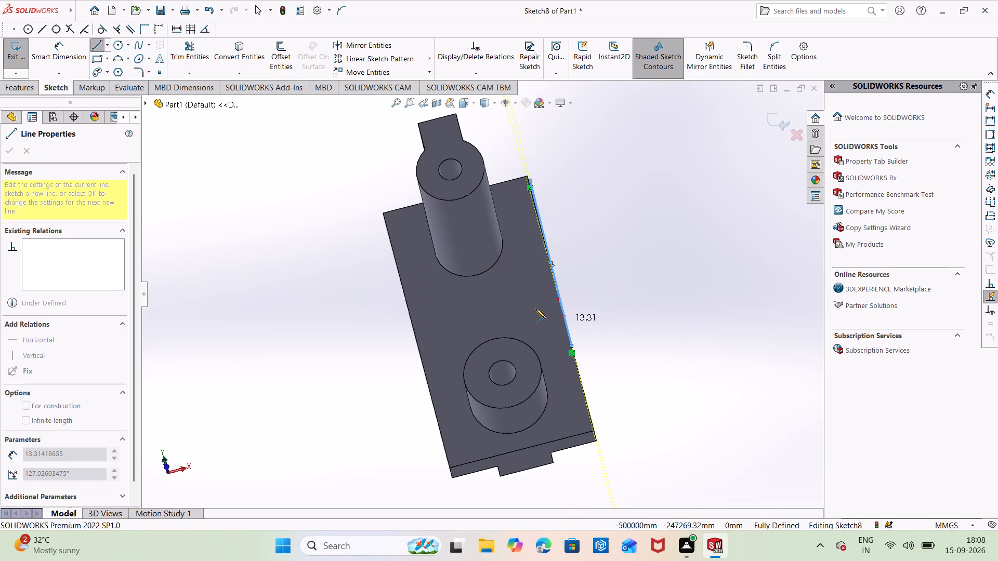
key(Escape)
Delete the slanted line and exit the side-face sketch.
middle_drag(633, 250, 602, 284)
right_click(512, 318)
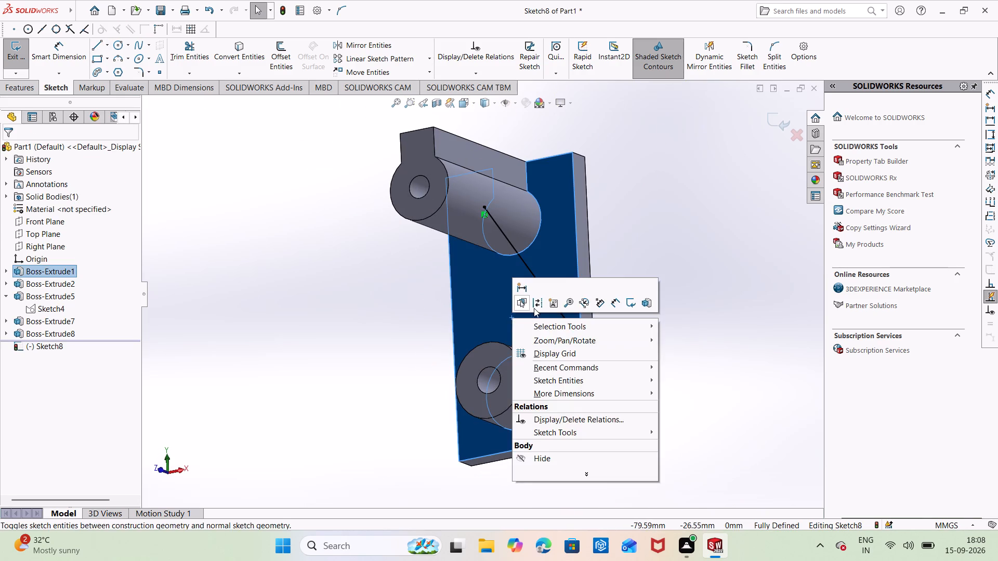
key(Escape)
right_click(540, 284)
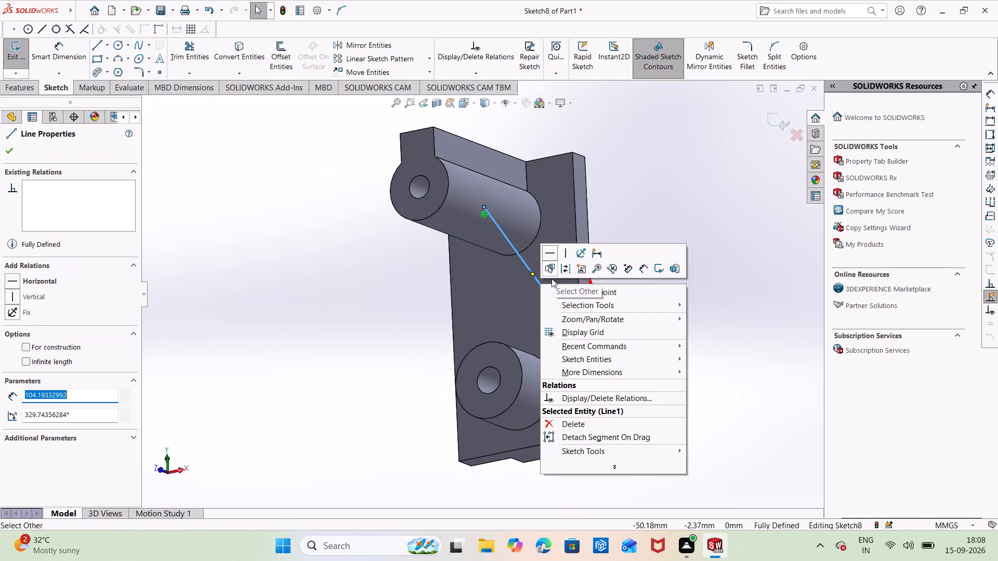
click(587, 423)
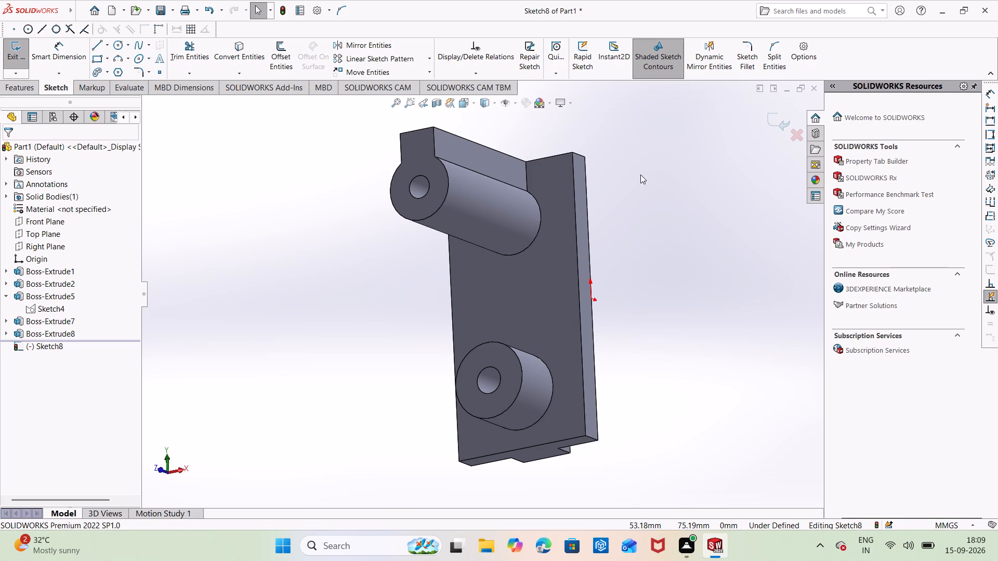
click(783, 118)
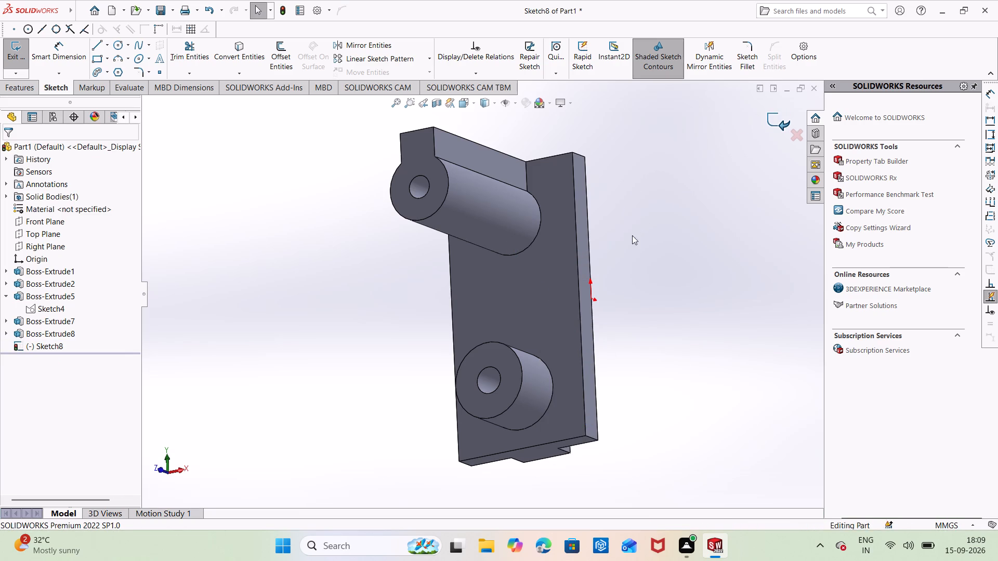
On the plate's boss-side face, sketch a vertical line about 52.5 mm long connecting the bases of the two bosses.
right_click(510, 293)
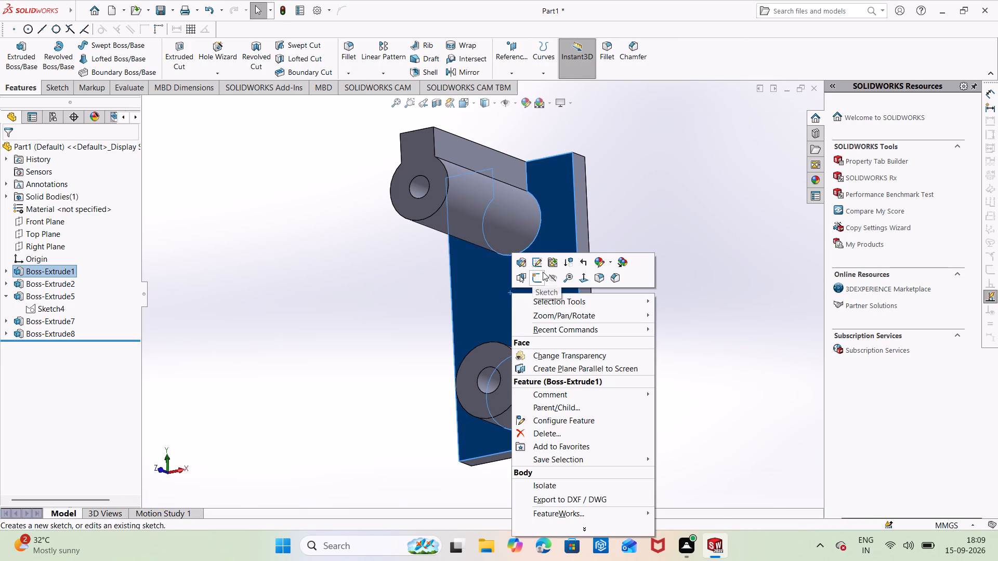
click(532, 279)
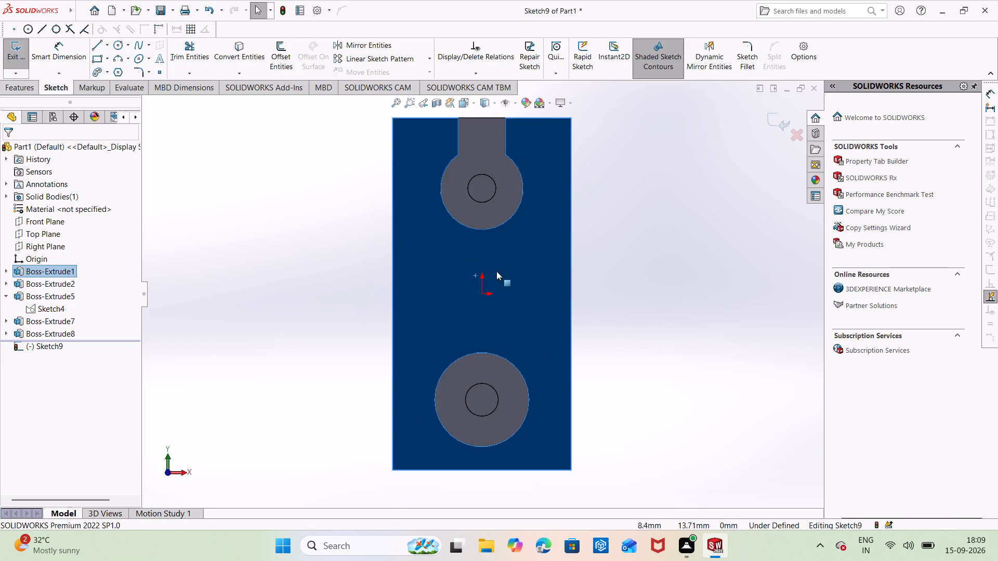
middle_drag(493, 275, 501, 261)
scroll(496, 237, up, 1)
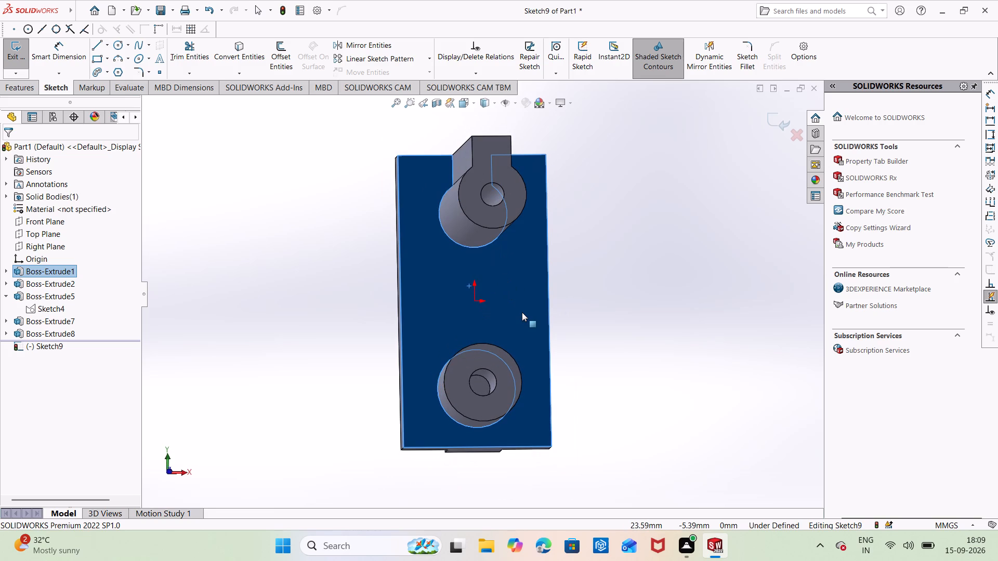
key(ctrl+8)
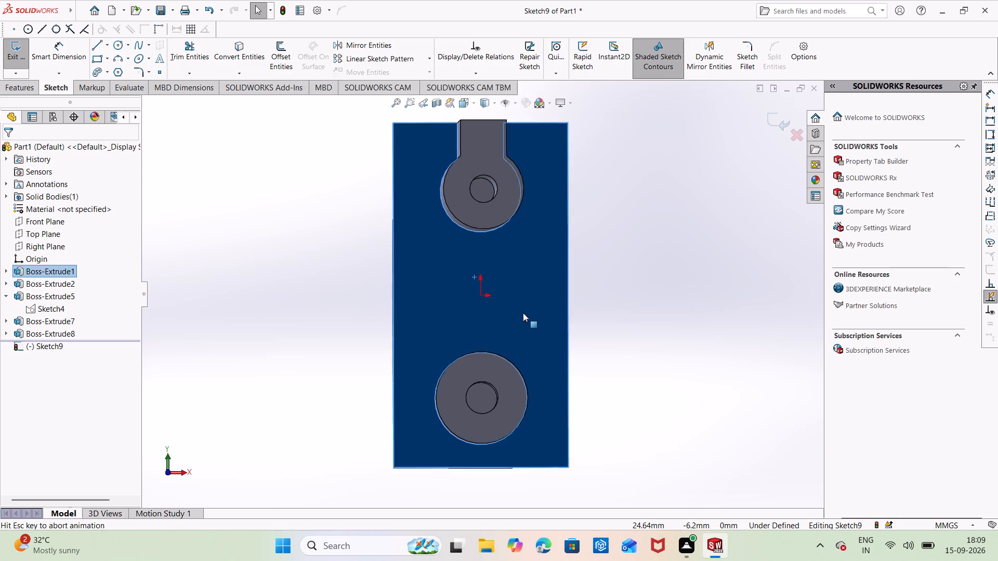
click(101, 42)
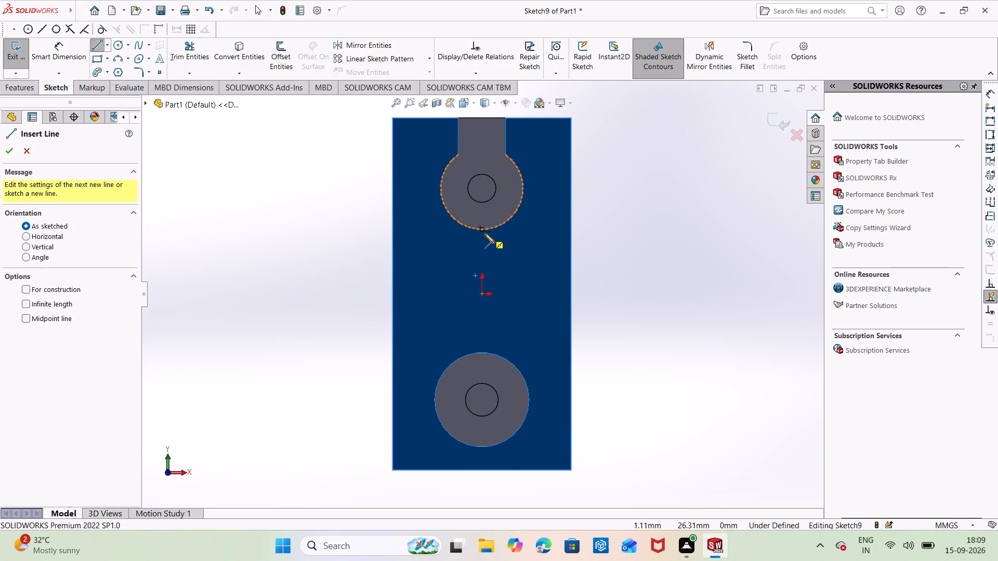
click(483, 231)
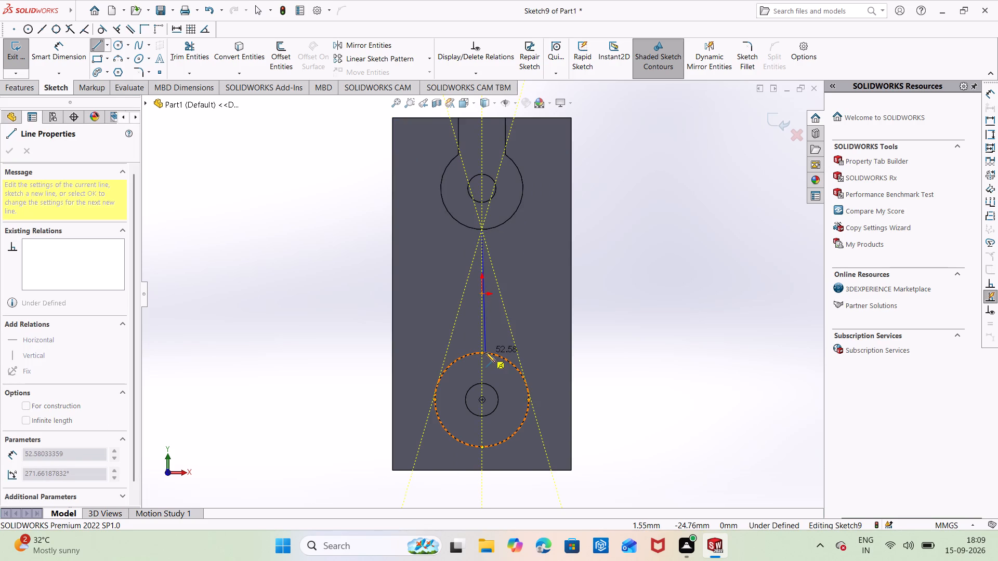
click(482, 353)
scroll(600, 318, down, 1)
middle_drag(600, 318, 545, 250)
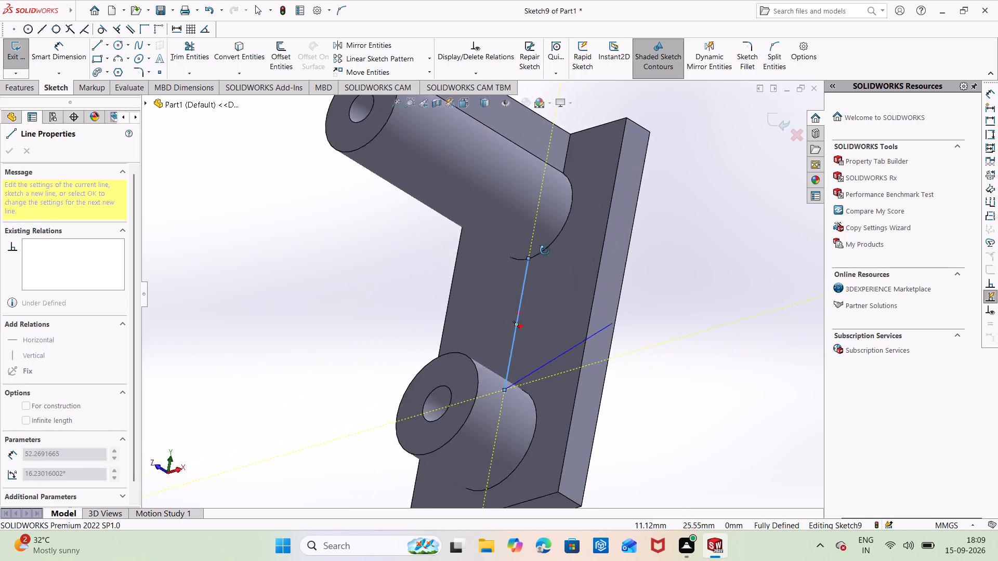
Delete the vertical line connecting the bases of the two bosses and exit the sketch on the plate's boss-side face.
middle_drag(545, 250, 529, 229)
key(Escape)
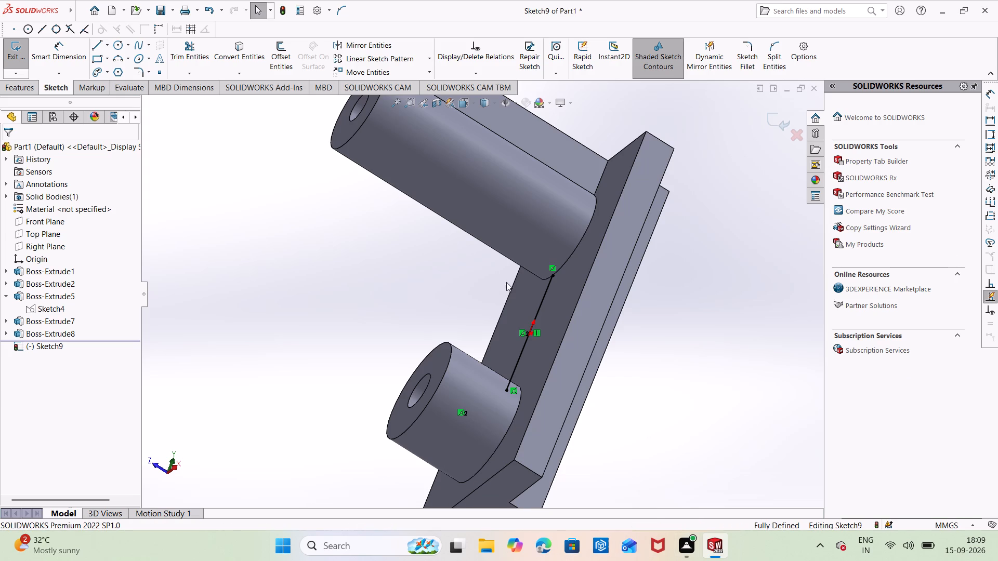
right_click(544, 303)
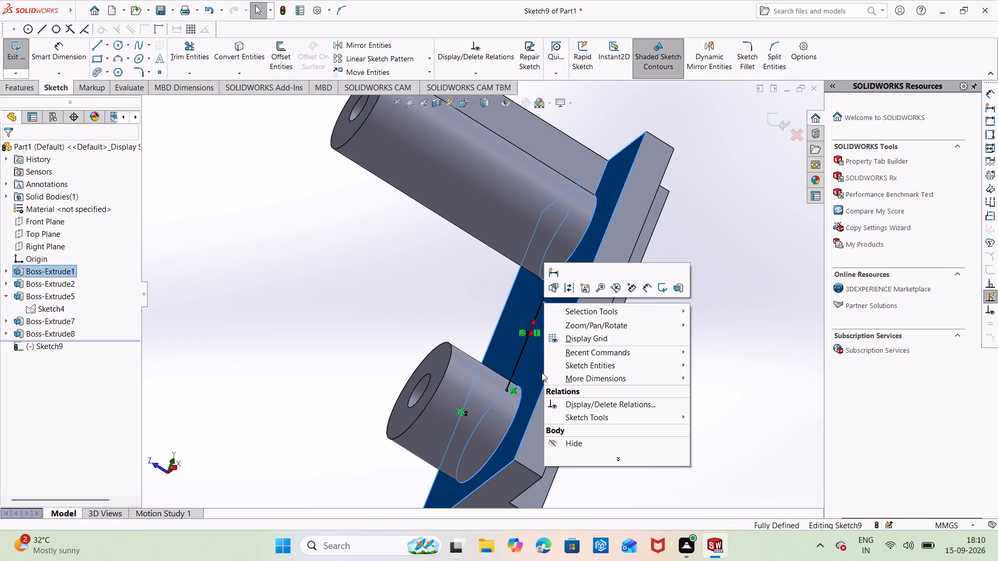
key(Escape)
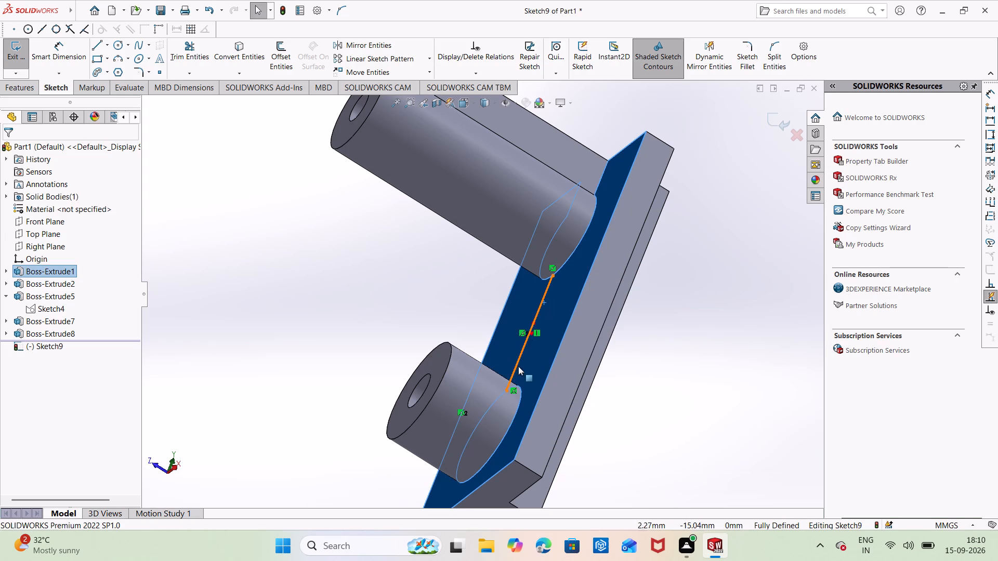
click(514, 367)
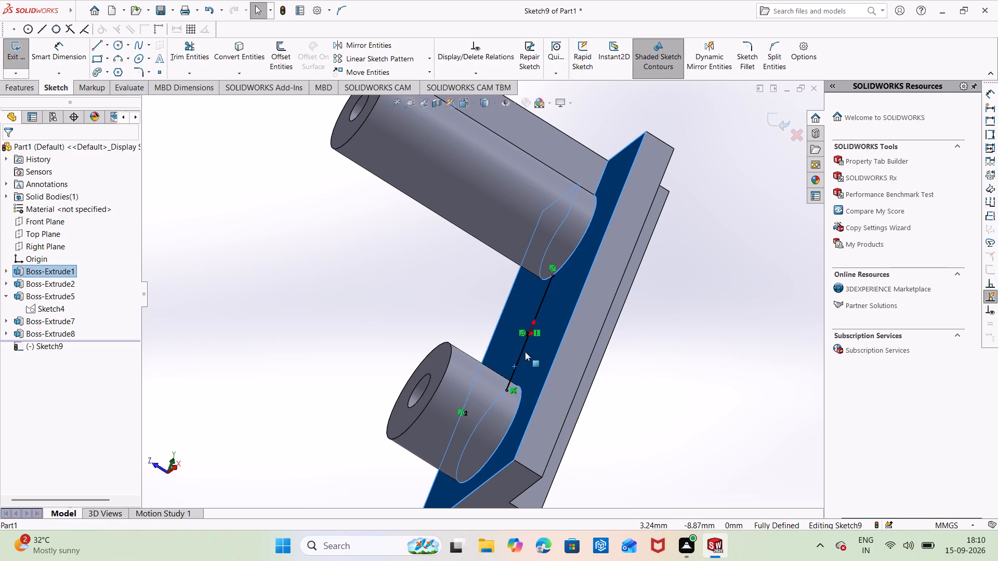
right_click(521, 352)
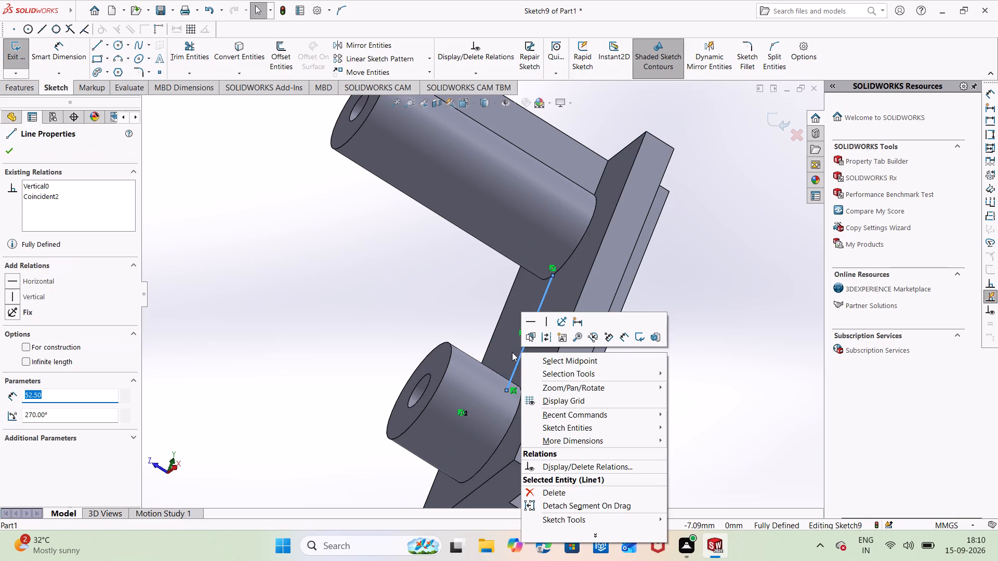
click(582, 491)
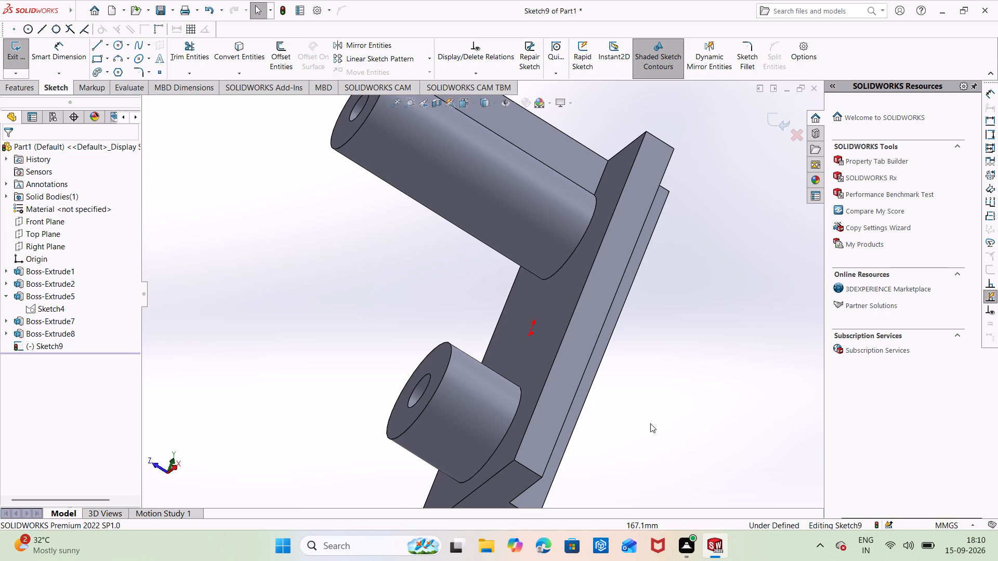
middle_drag(625, 417, 638, 427)
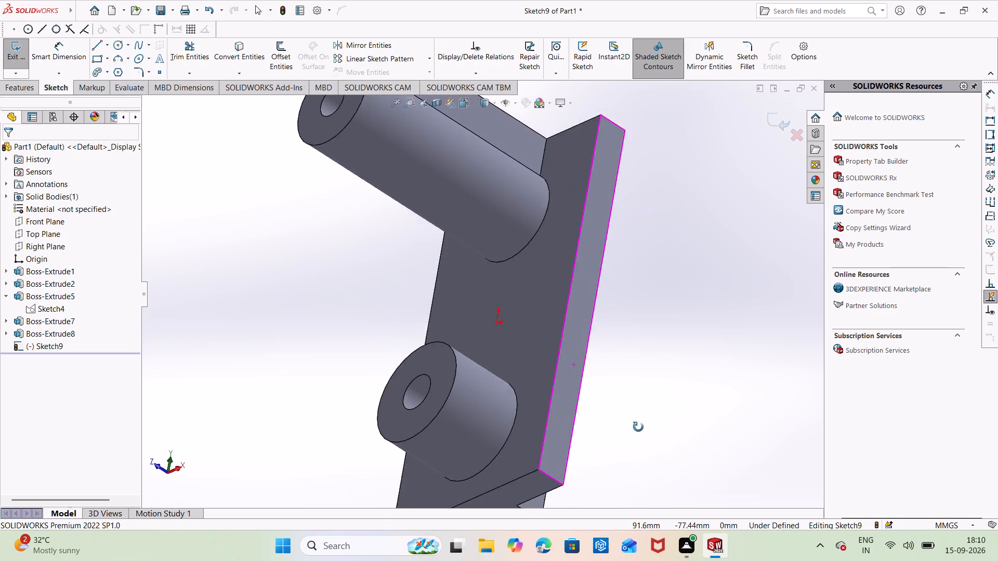
middle_drag(638, 427, 637, 429)
scroll(664, 159, down, 2)
scroll(664, 159, up, 3)
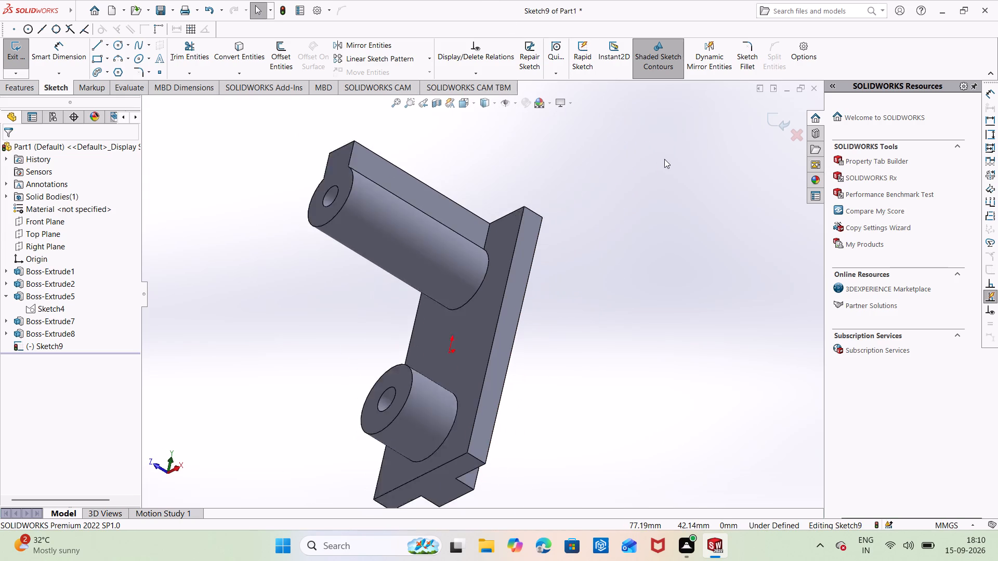
scroll(664, 159, up, 2)
middle_drag(664, 159, 730, 170)
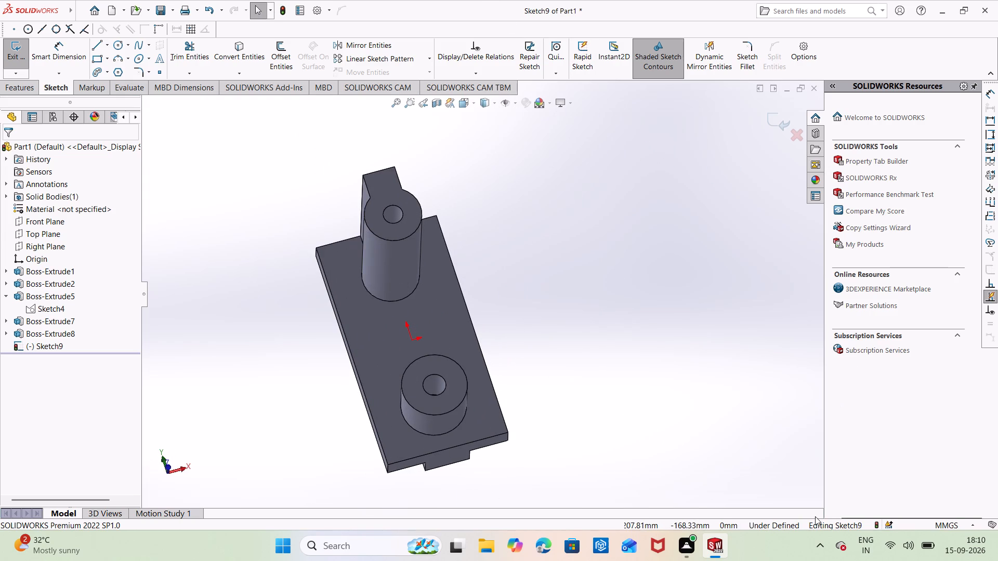
key(ctrl+8)
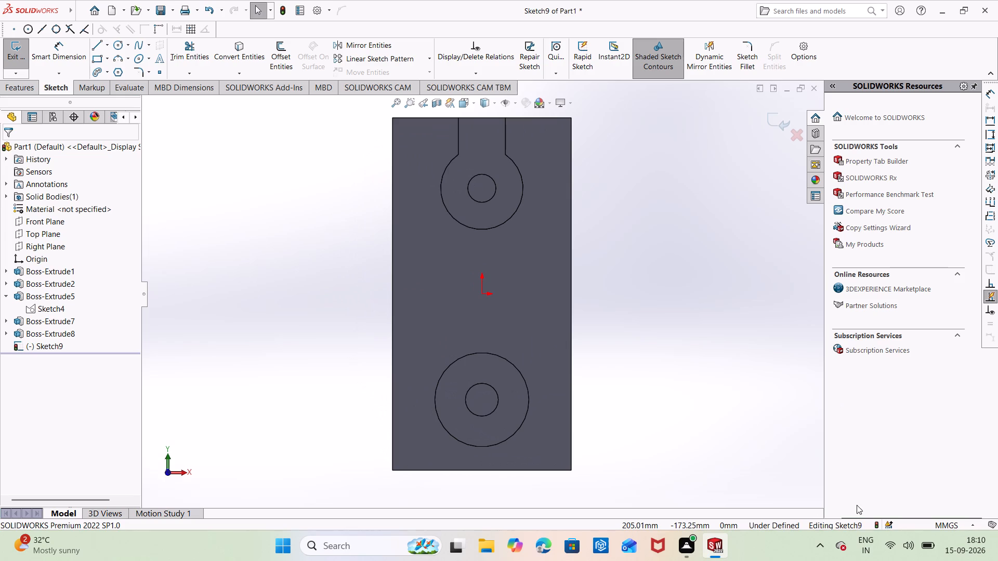
middle_drag(589, 246, 587, 246)
middle_drag(587, 246, 531, 178)
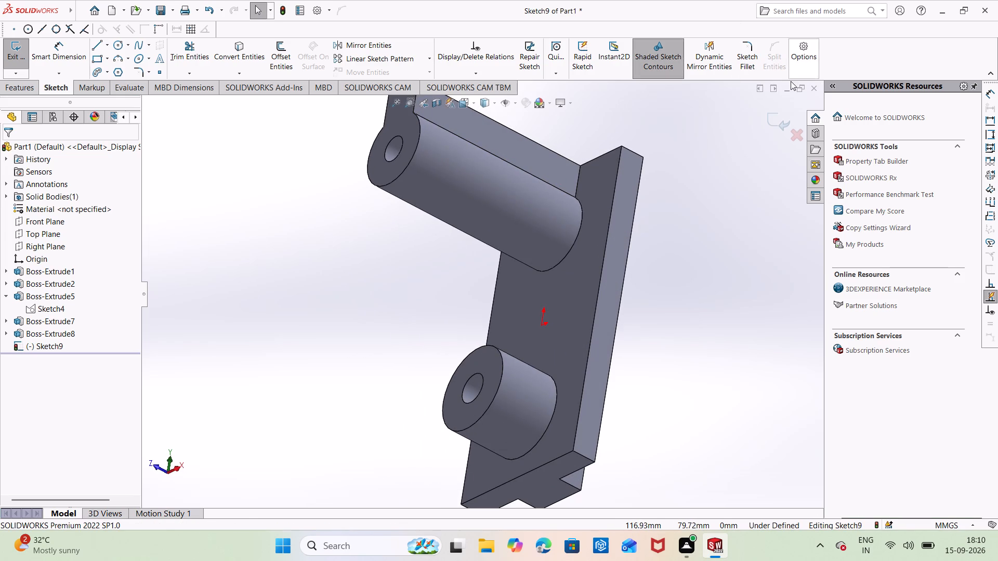
click(16, 84)
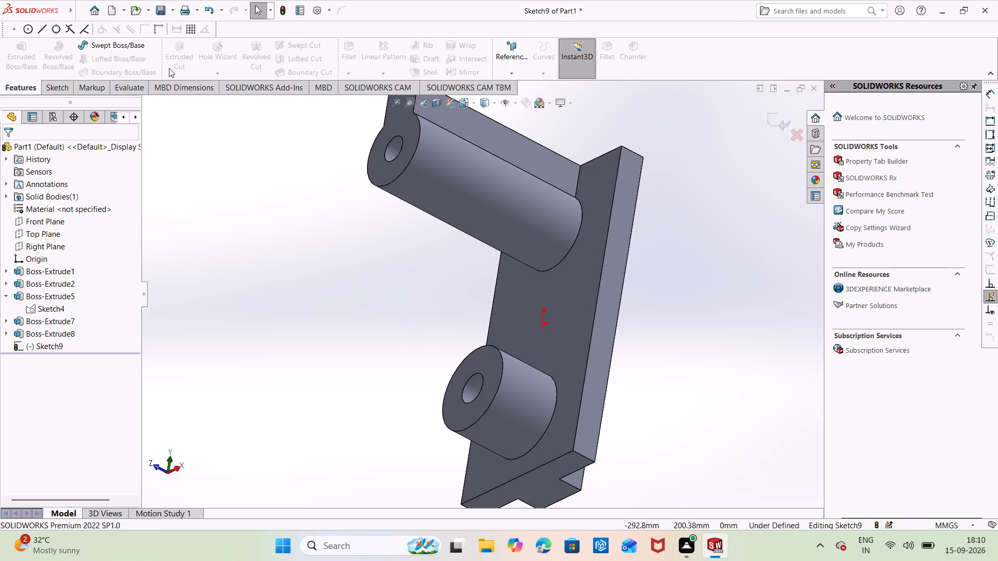
click(64, 92)
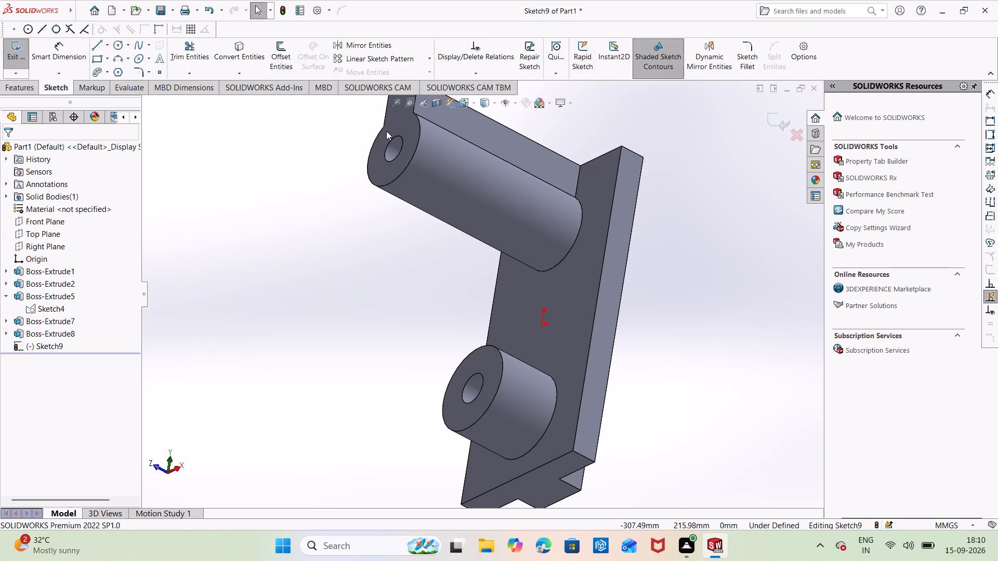
click(775, 126)
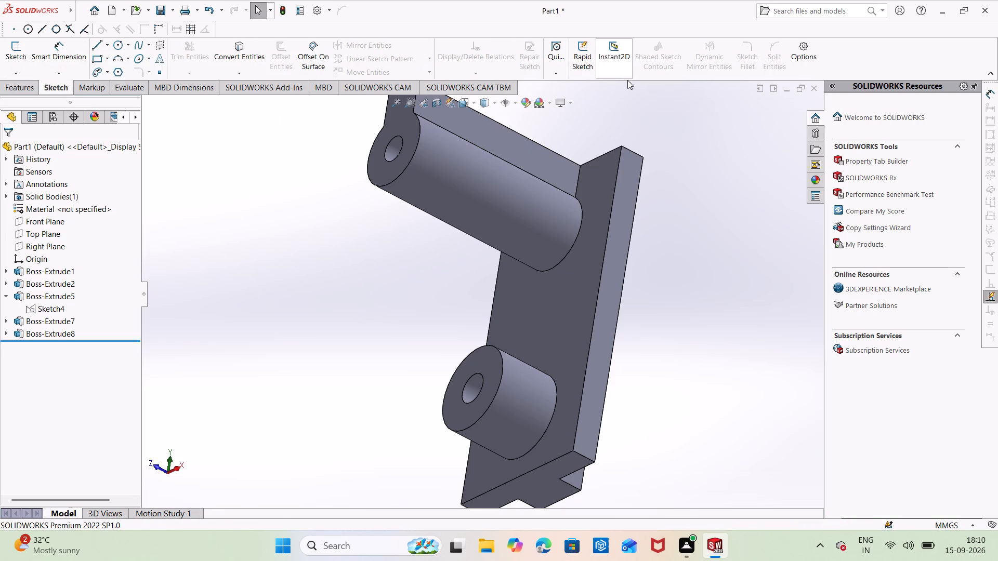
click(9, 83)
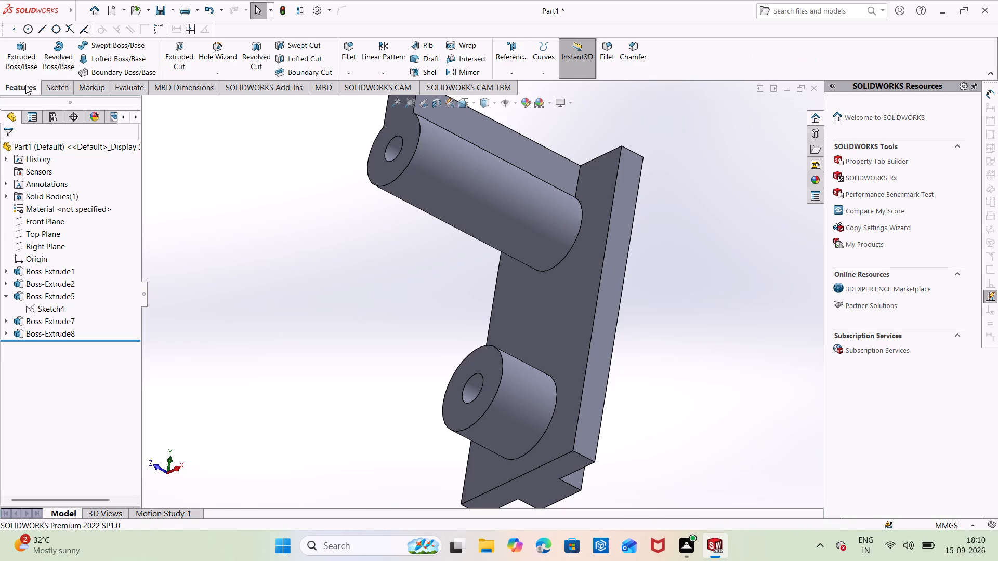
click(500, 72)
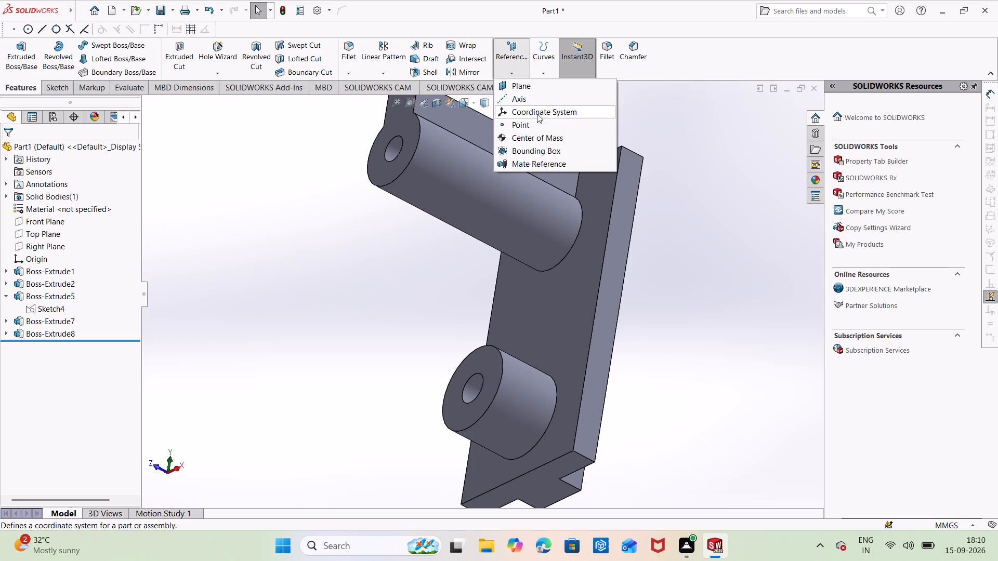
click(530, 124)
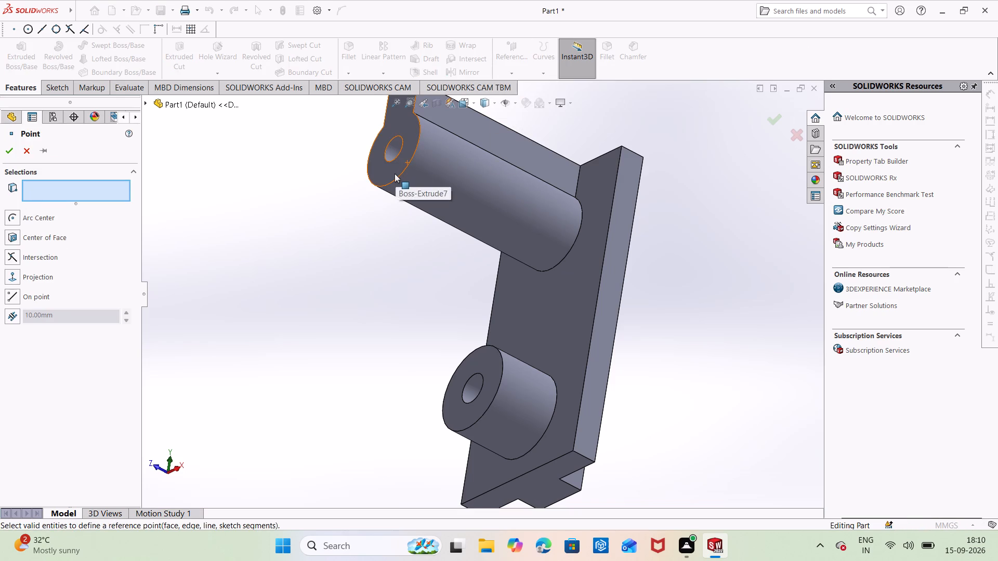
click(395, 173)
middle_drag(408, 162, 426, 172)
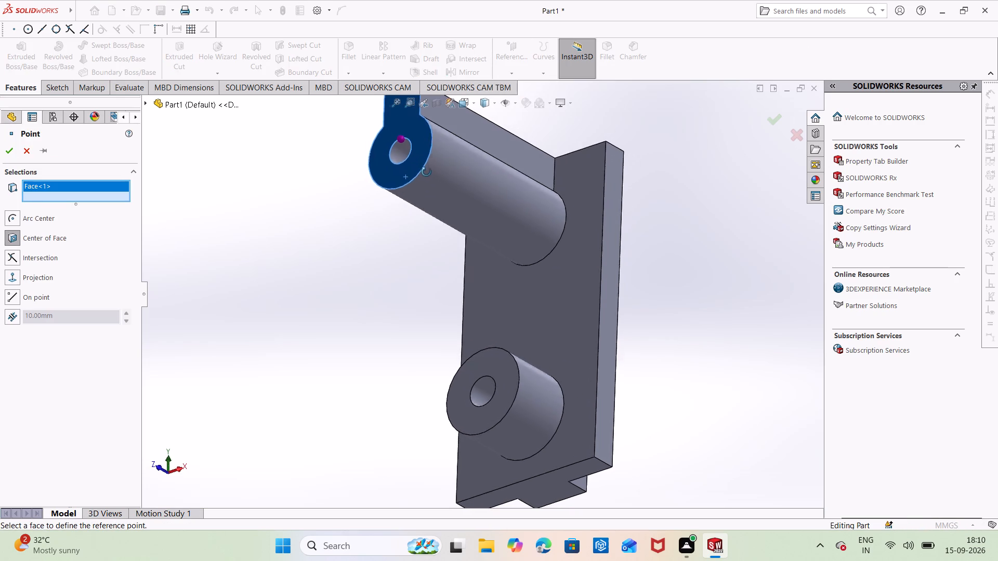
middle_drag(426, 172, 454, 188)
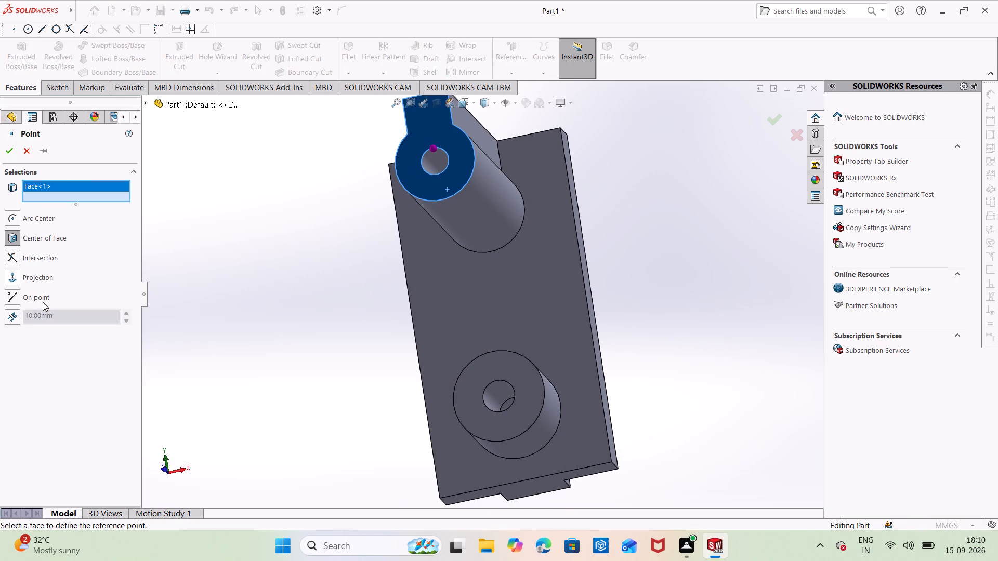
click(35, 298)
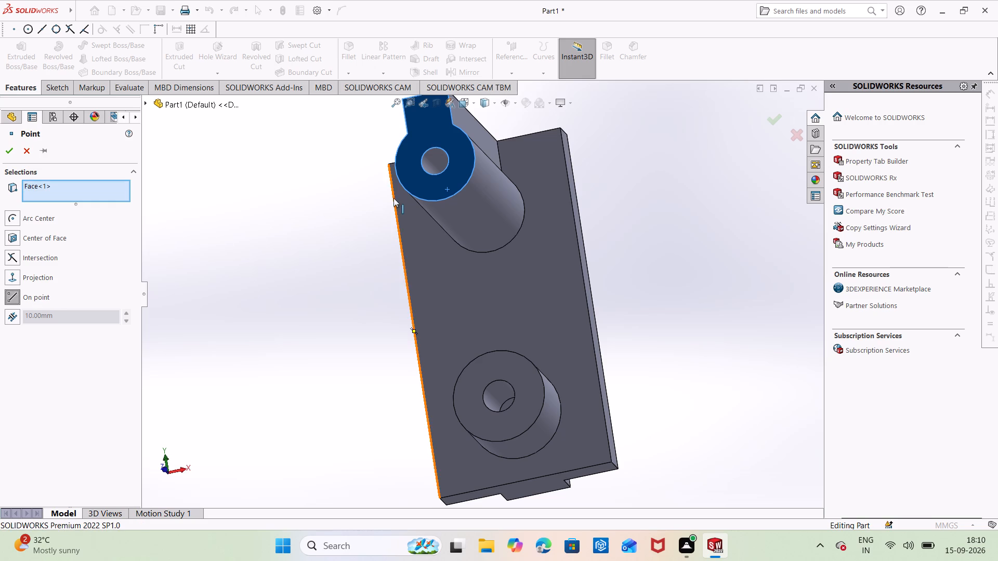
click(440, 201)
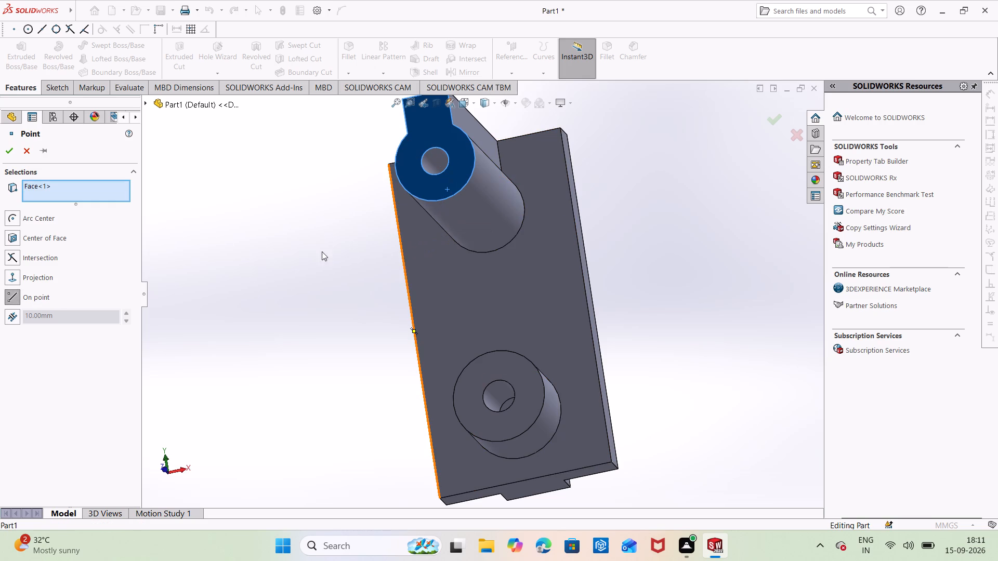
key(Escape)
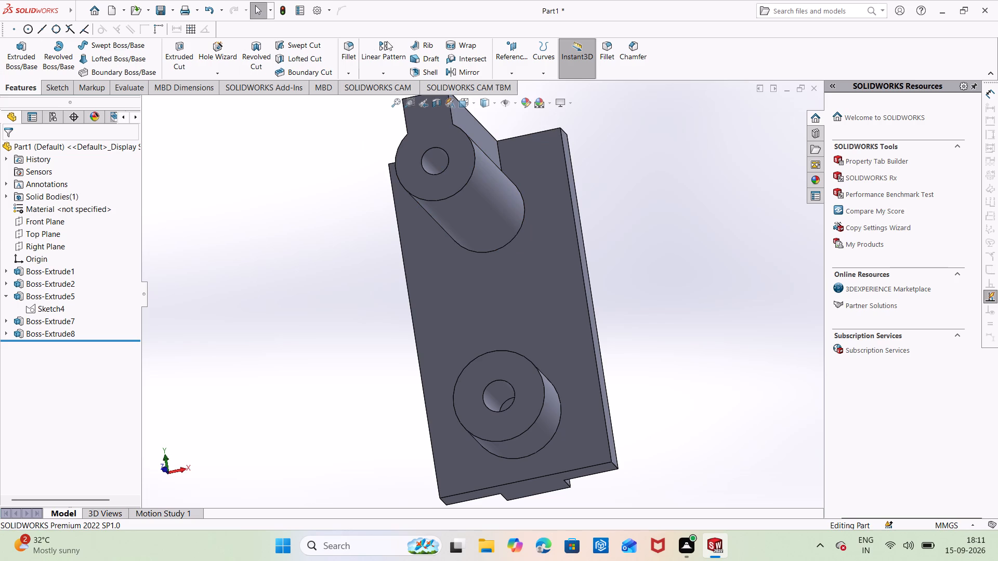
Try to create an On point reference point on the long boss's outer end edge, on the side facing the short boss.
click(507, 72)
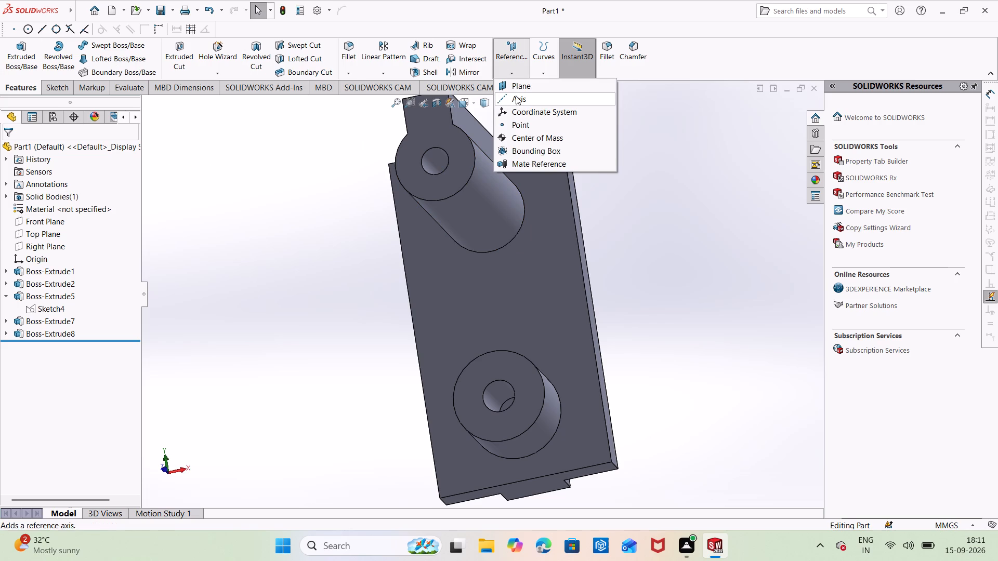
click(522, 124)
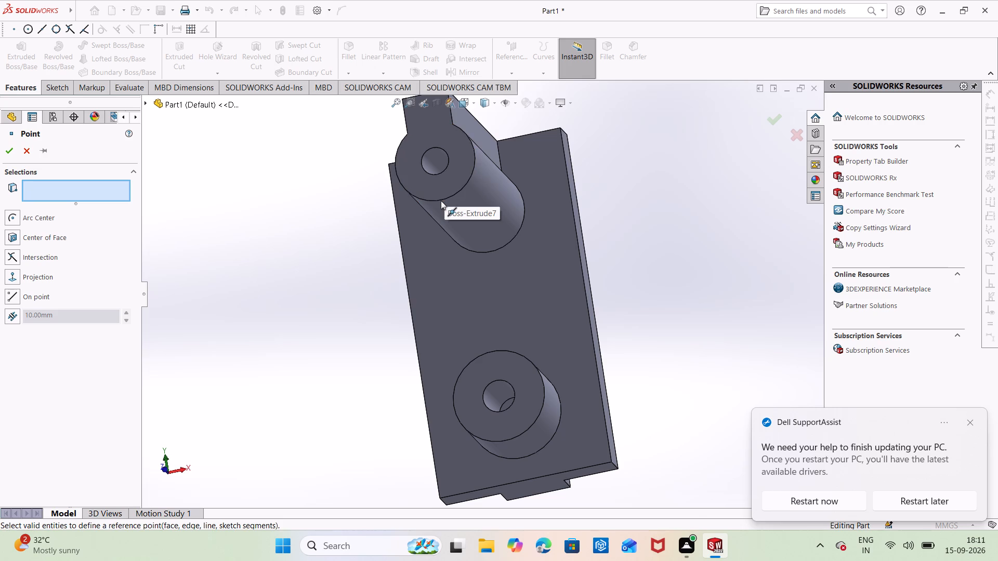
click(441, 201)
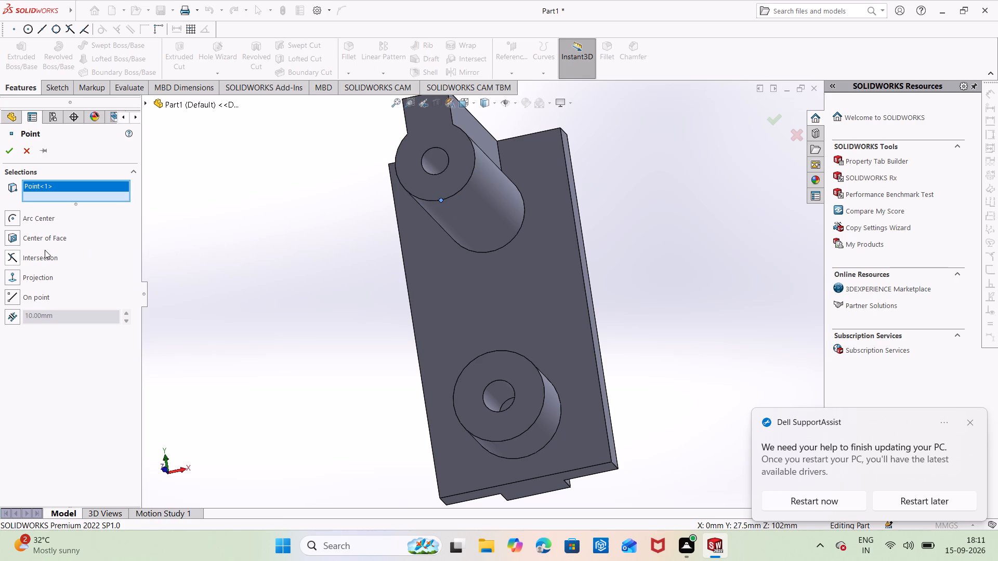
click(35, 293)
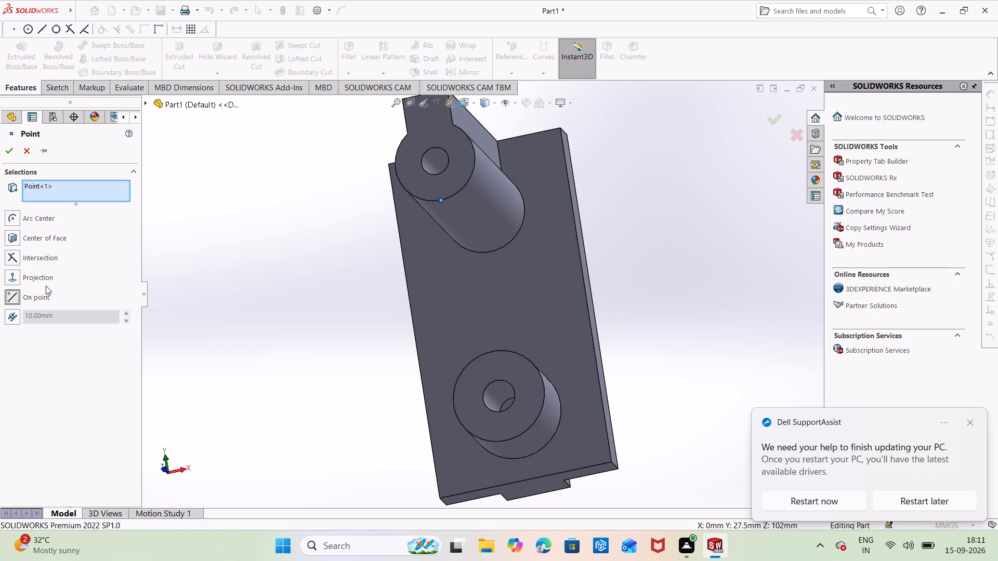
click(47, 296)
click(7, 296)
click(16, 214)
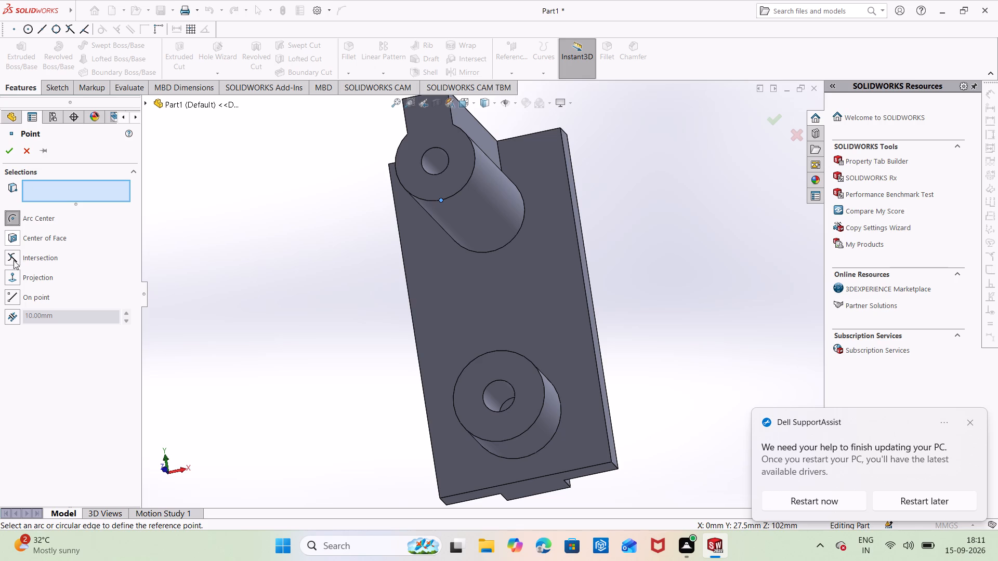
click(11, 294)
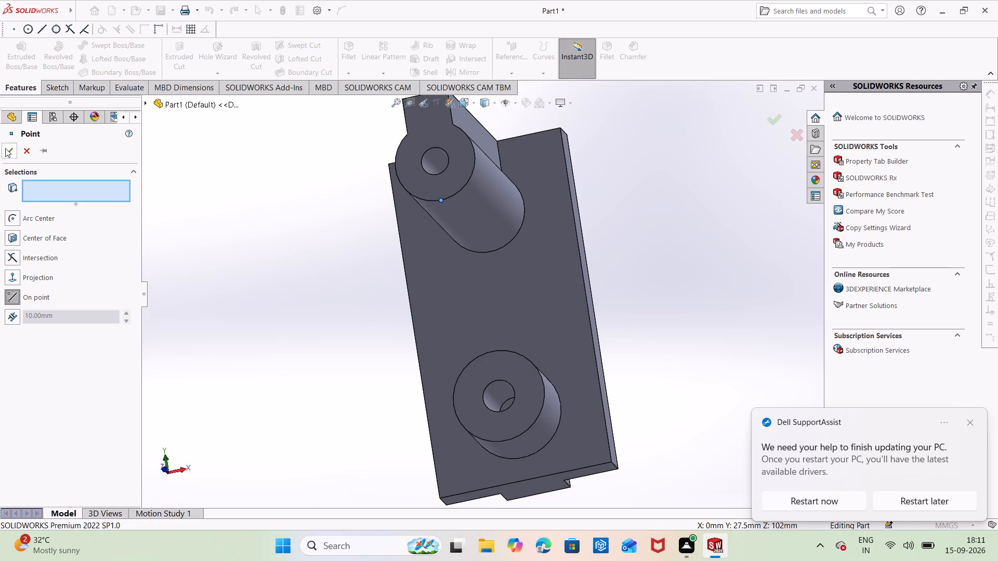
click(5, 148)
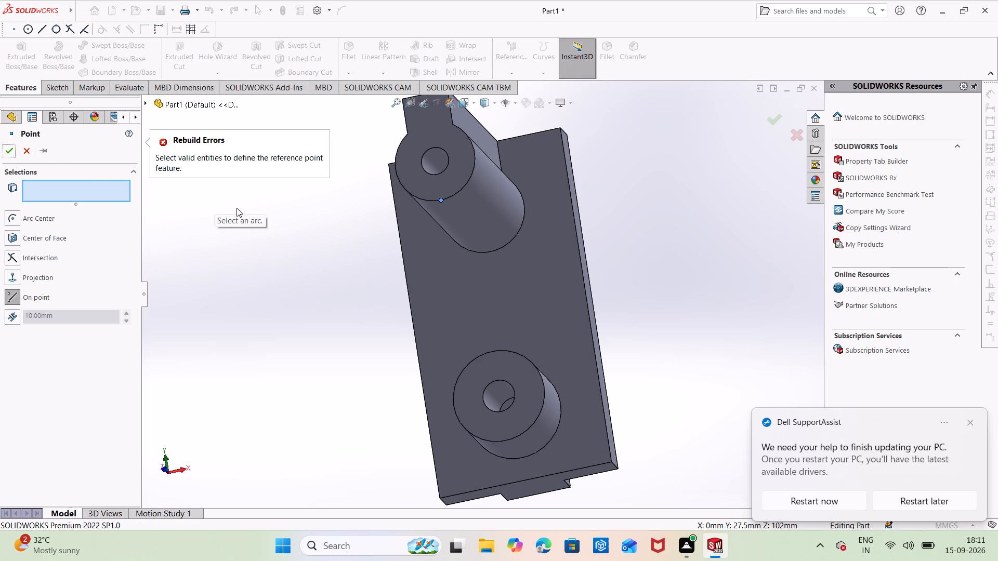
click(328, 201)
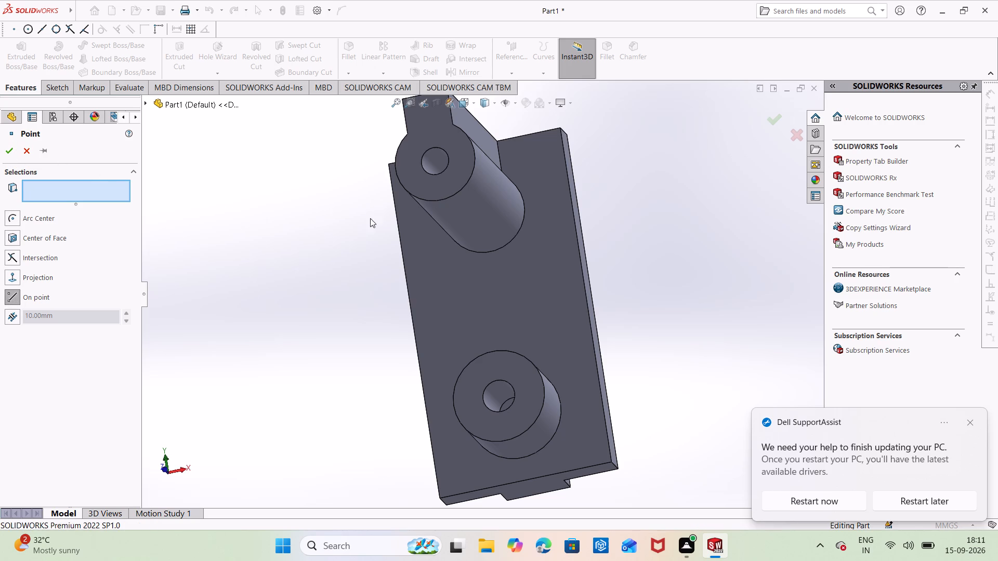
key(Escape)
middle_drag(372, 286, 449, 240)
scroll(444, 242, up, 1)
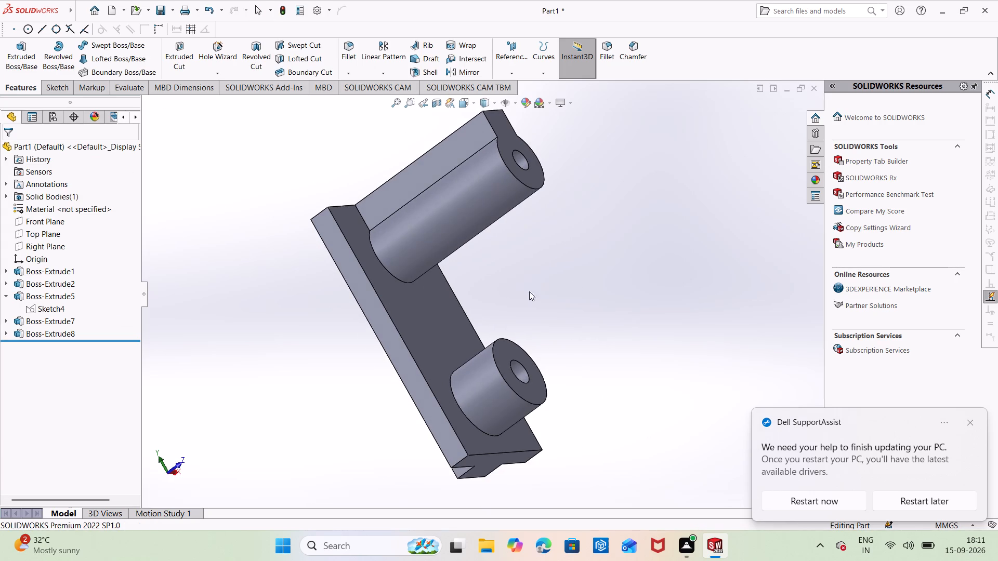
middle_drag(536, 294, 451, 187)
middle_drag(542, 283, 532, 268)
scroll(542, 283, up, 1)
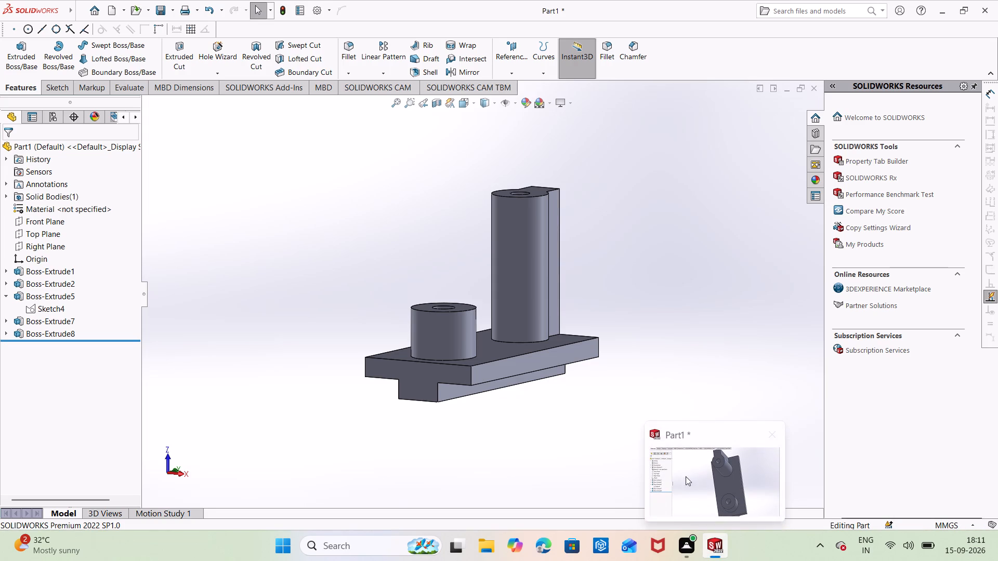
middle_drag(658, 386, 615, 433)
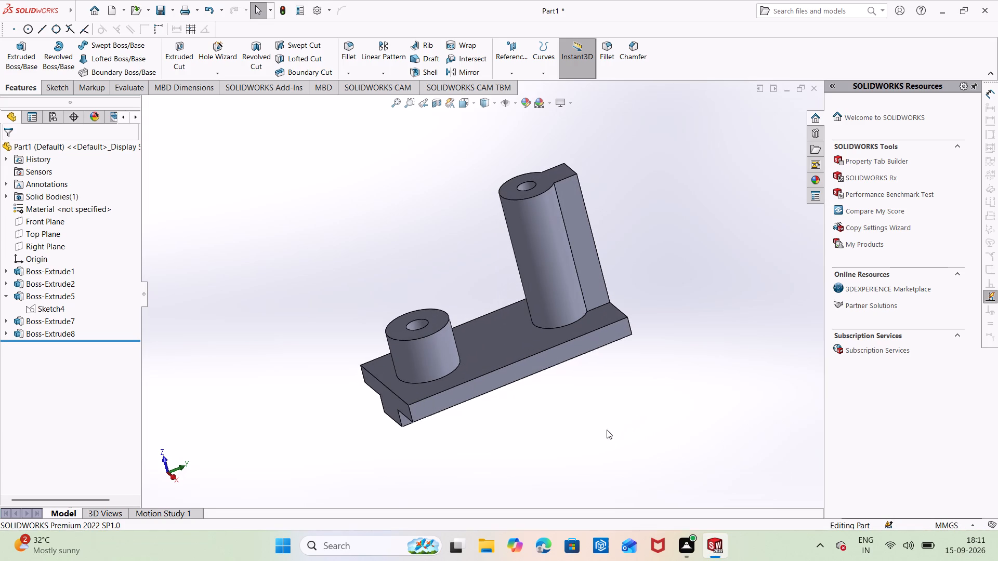
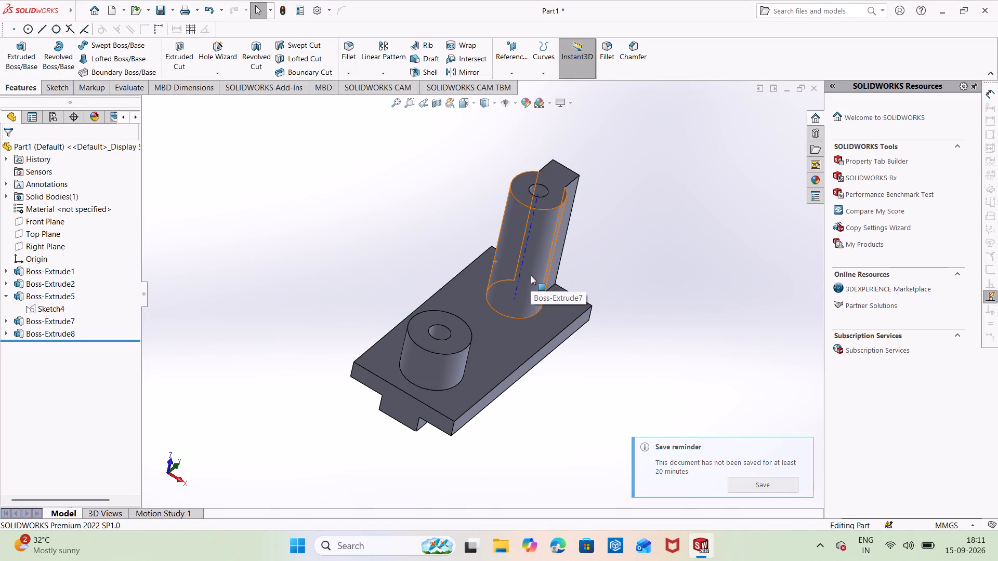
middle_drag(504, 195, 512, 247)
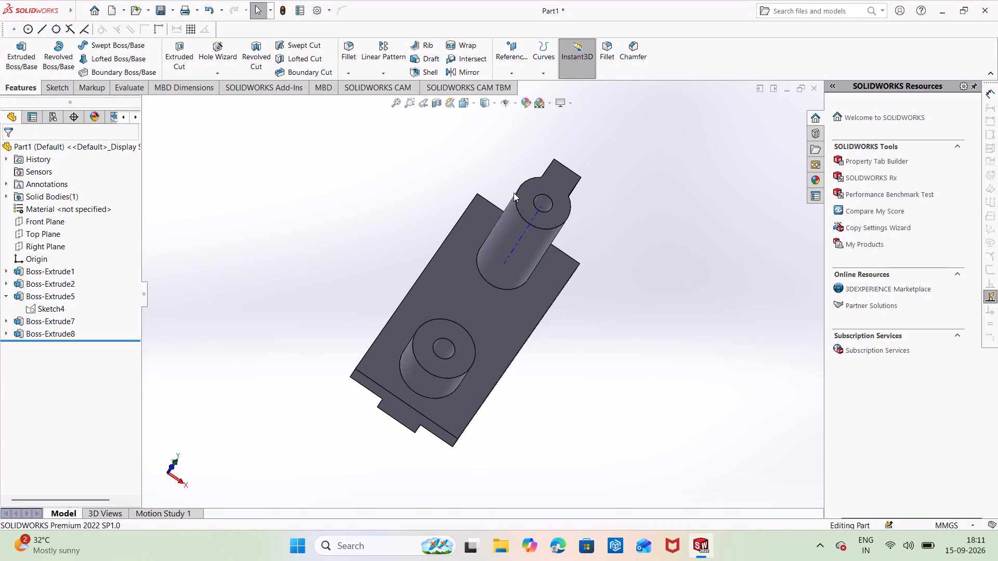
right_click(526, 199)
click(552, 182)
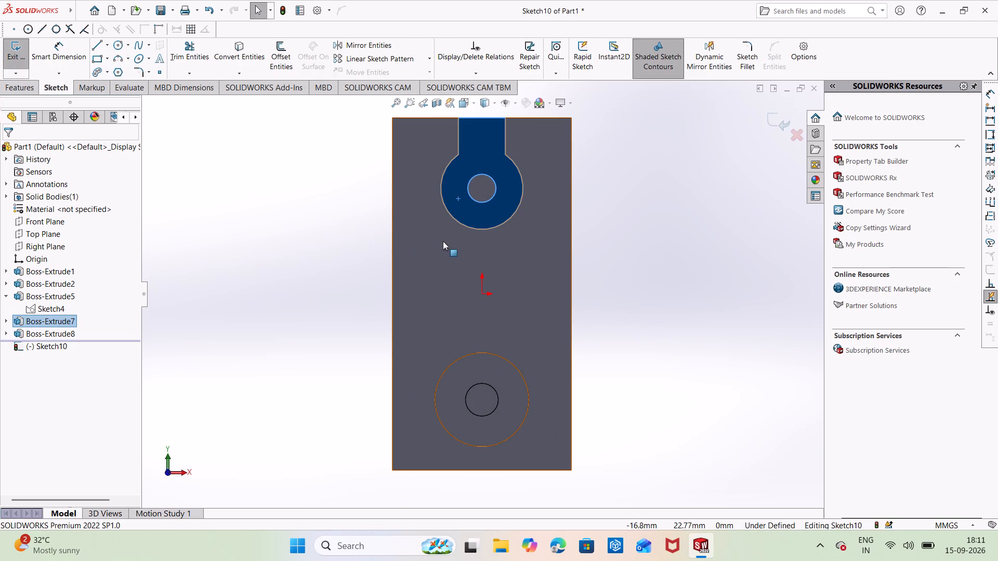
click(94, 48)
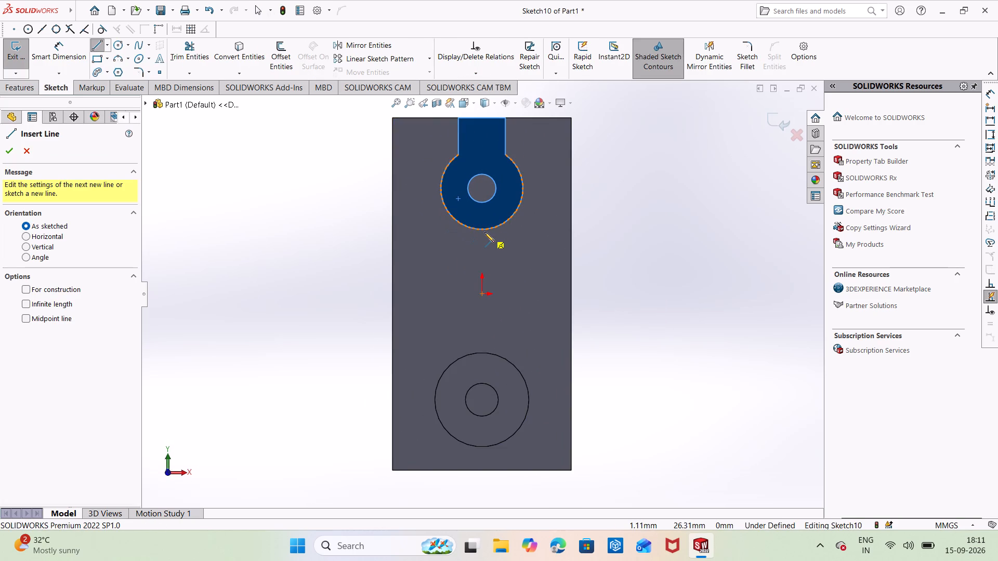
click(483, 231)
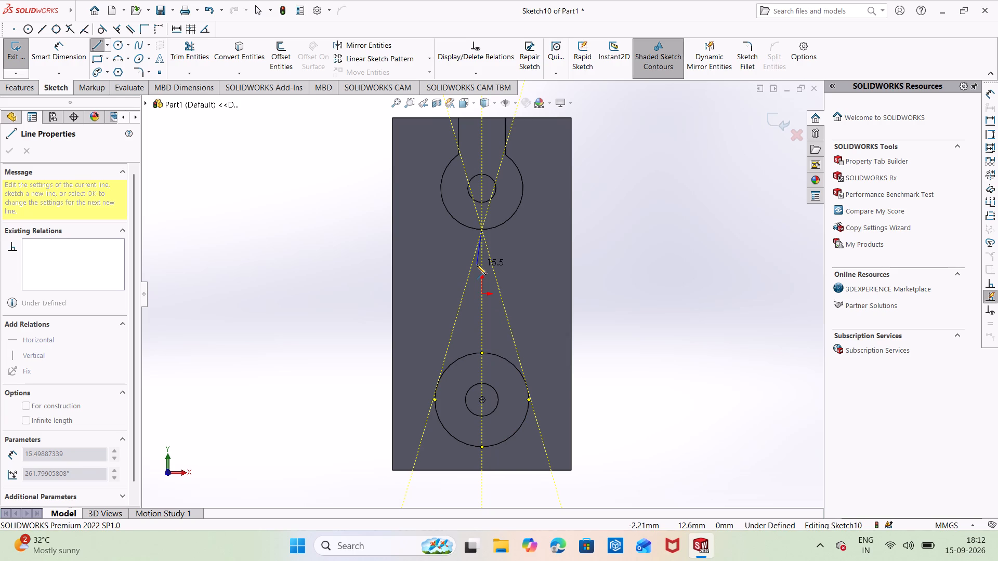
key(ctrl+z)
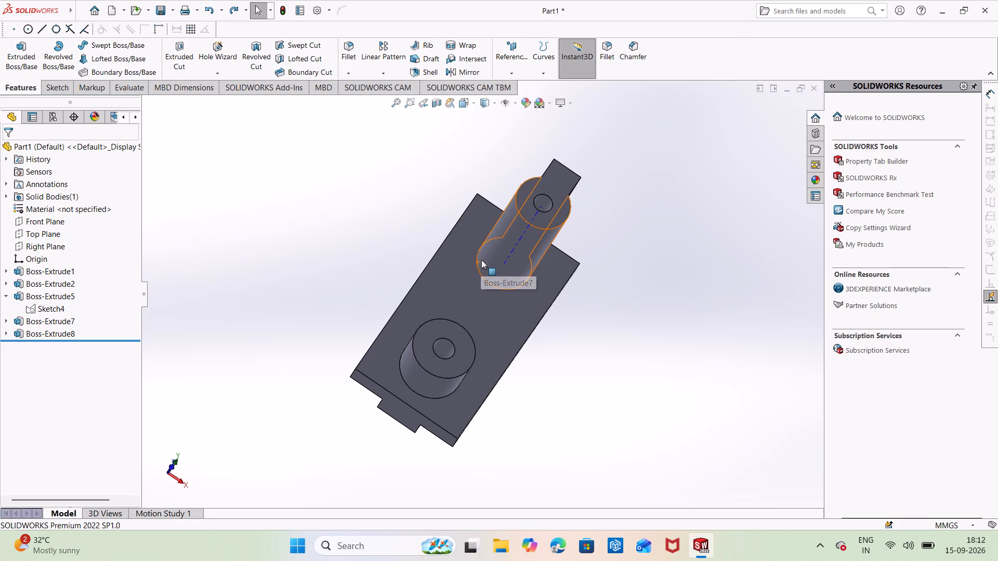
Save the part in the Documents folder as a SOLIDWORKS part named st2.
key(ctrl+s)
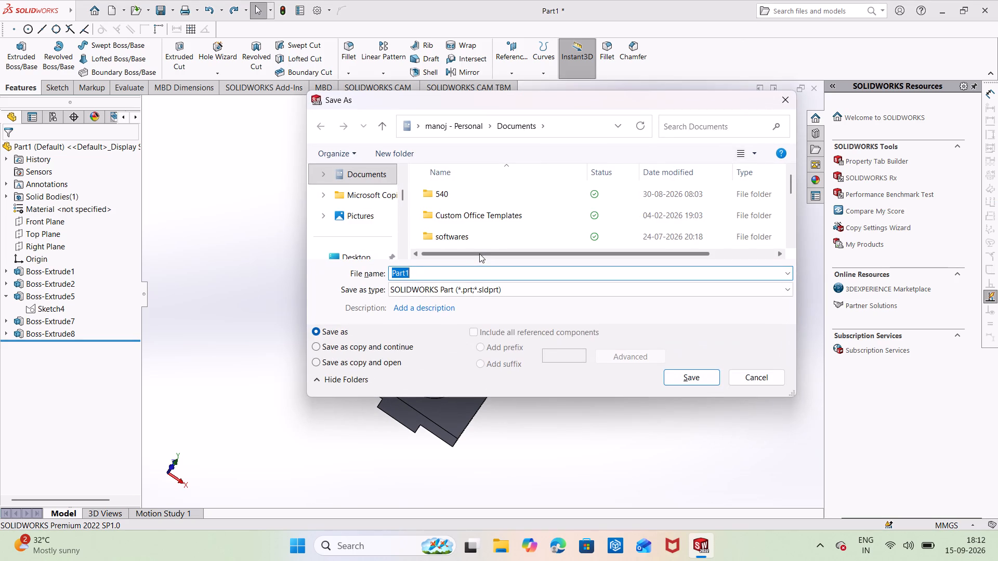
key(BackSpace)
key(s)
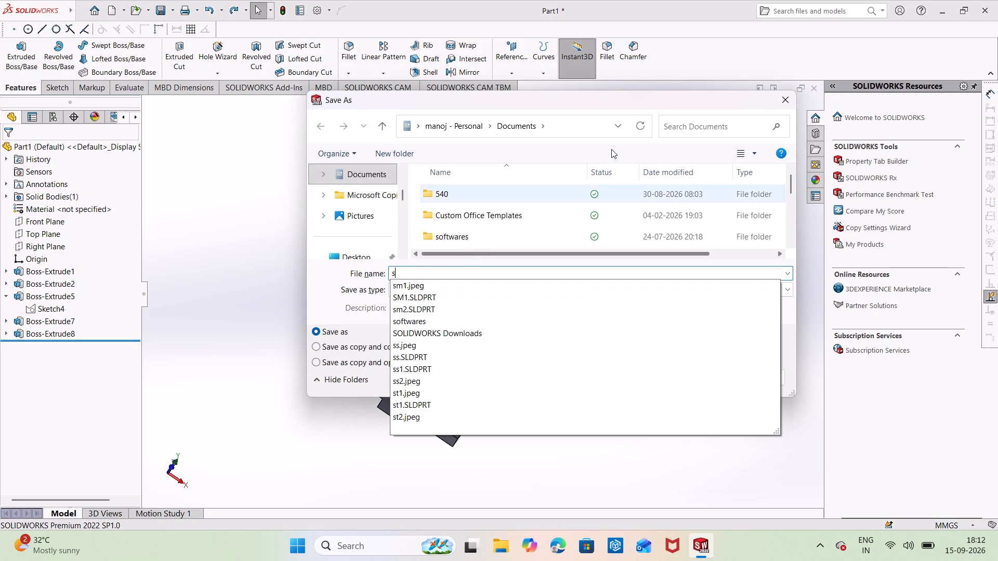
key(t)
key(2)
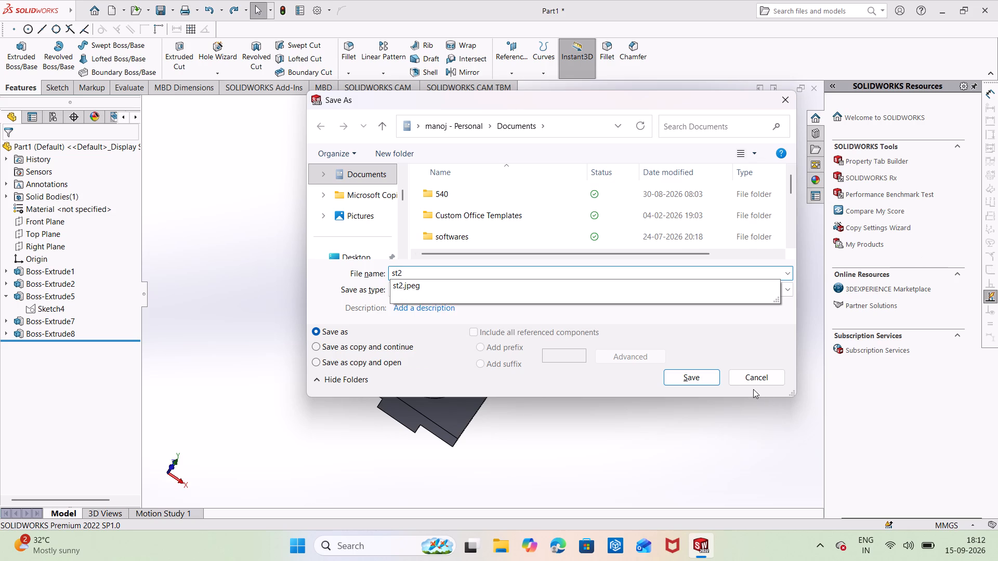
click(712, 379)
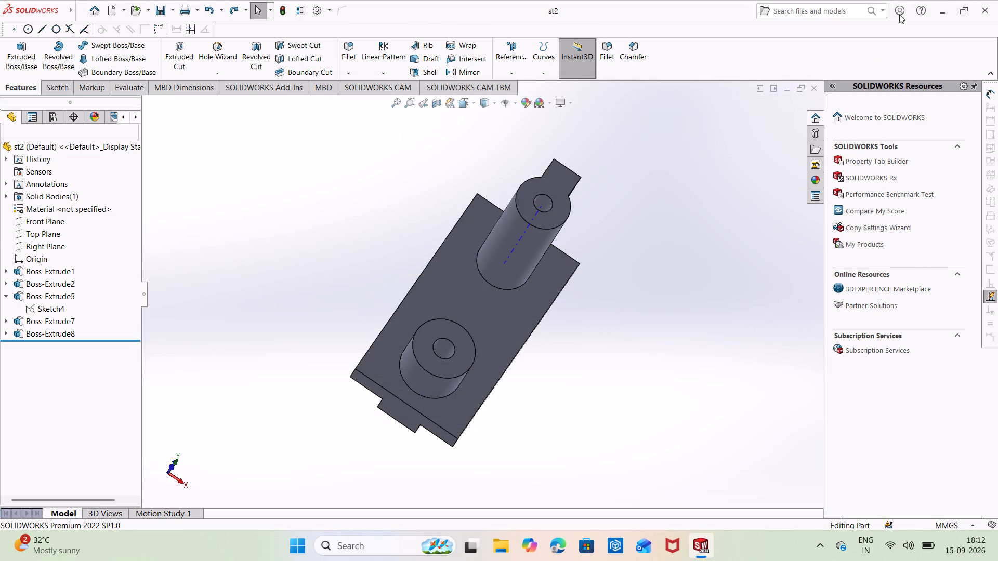
Minimise the modelling window and launch the Fuji application from the desktop.
click(943, 11)
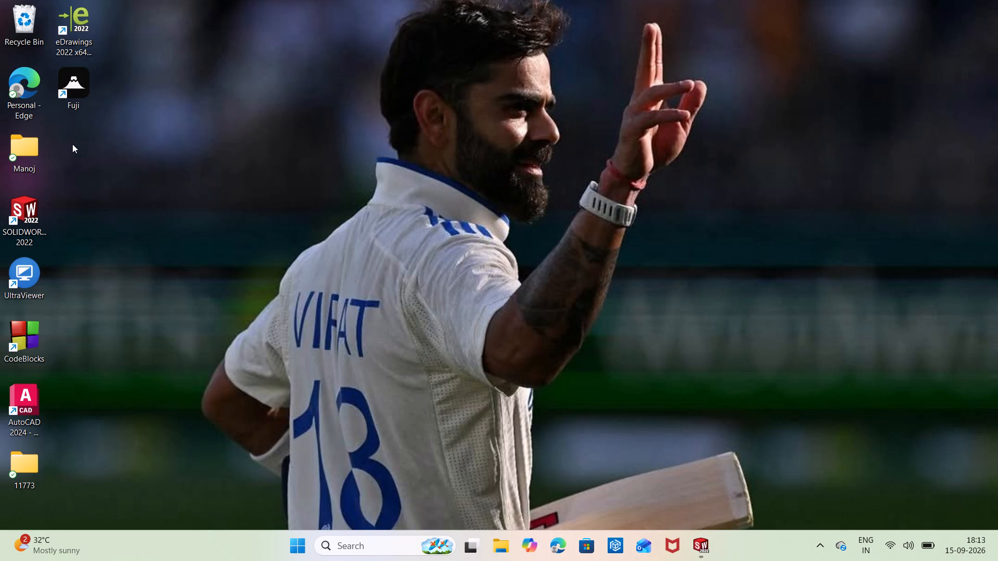
double_click(71, 86)
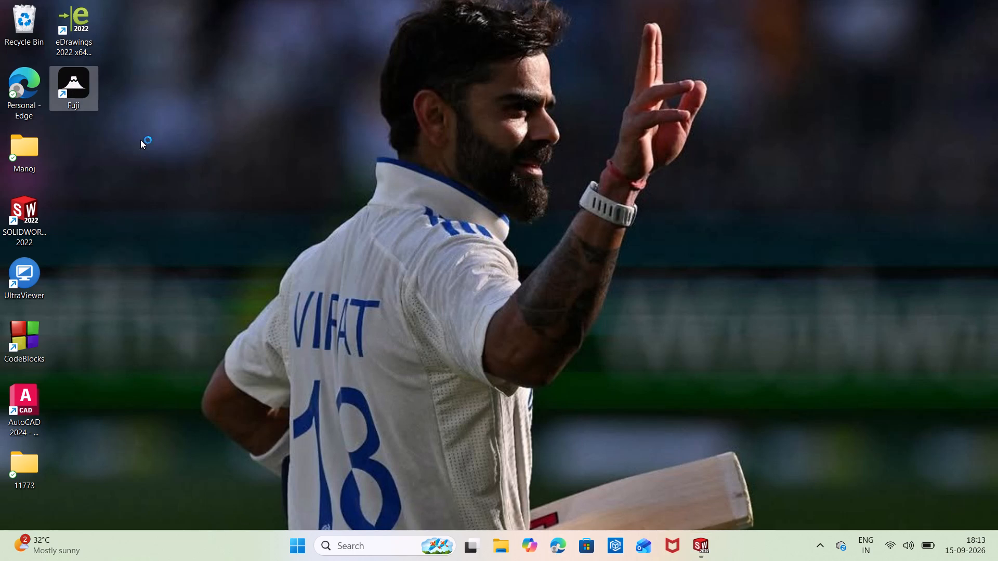